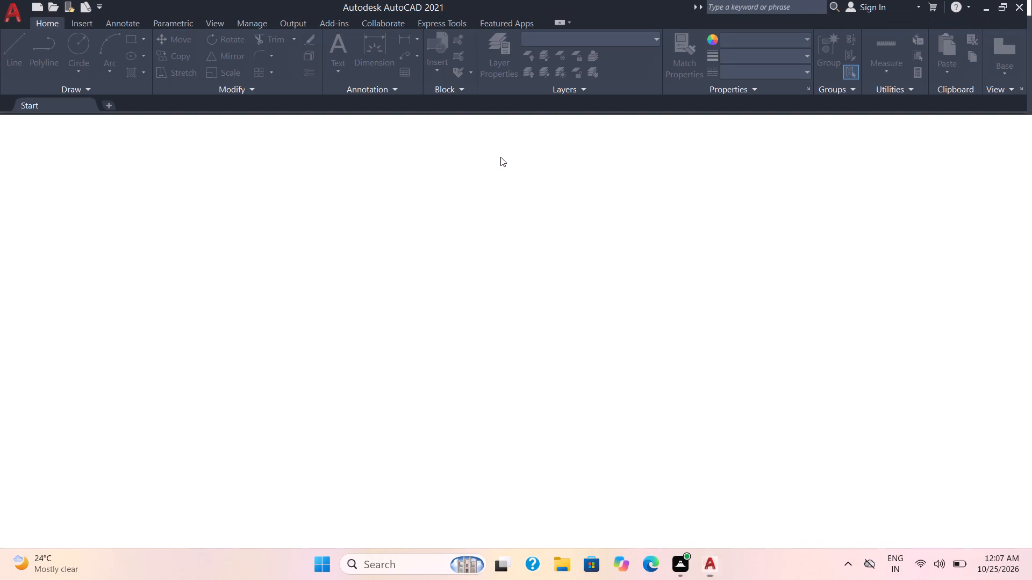
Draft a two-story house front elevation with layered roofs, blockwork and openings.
Start a new drawing.
{"action": "double_click", "coordinate": [247, 266]}
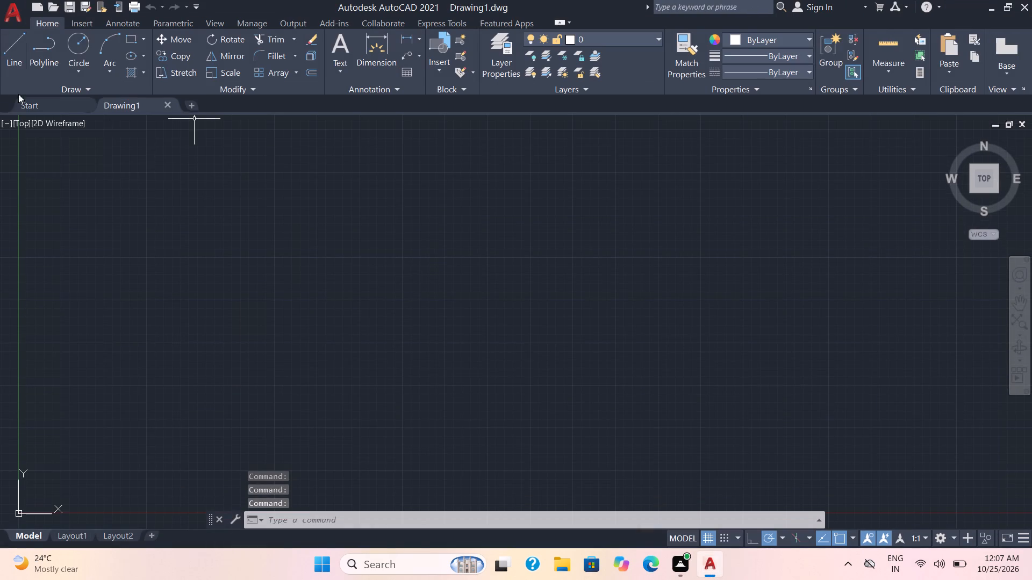
Configure the drawing units to the Engineering length type with a precision of 0'-0".
{"action": "type", "text": "UNI"}
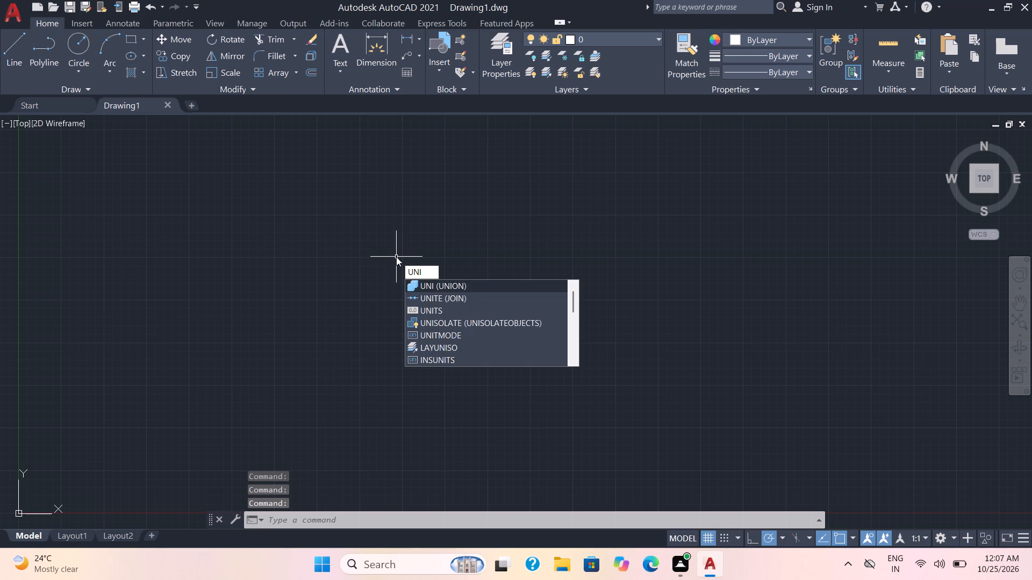
{"action": "type", "text": "TS"}
{"action": "key", "text": "Return"}
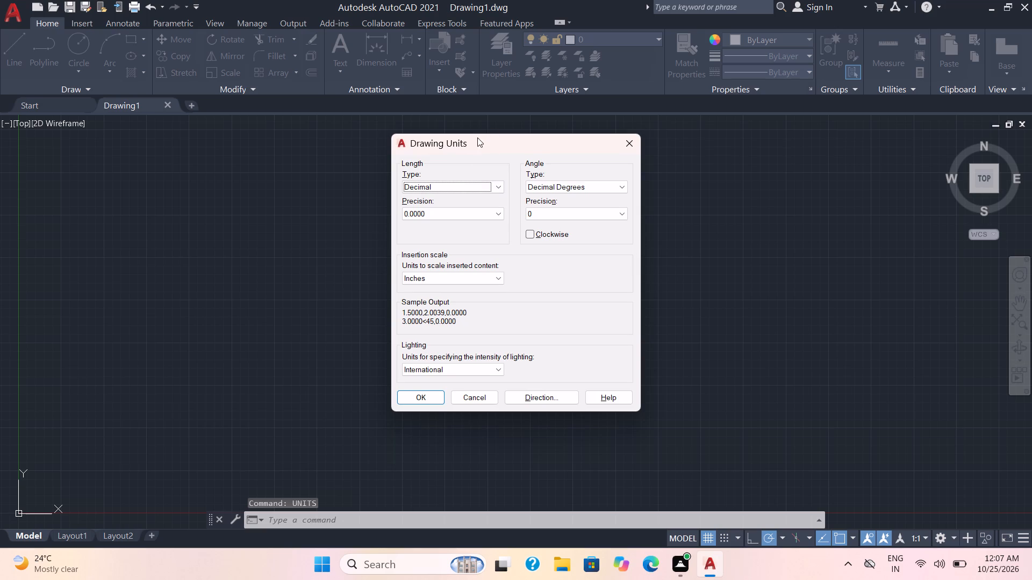
{"action": "left_click", "coordinate": [494, 186]}
{"action": "left_click", "coordinate": [467, 222]}
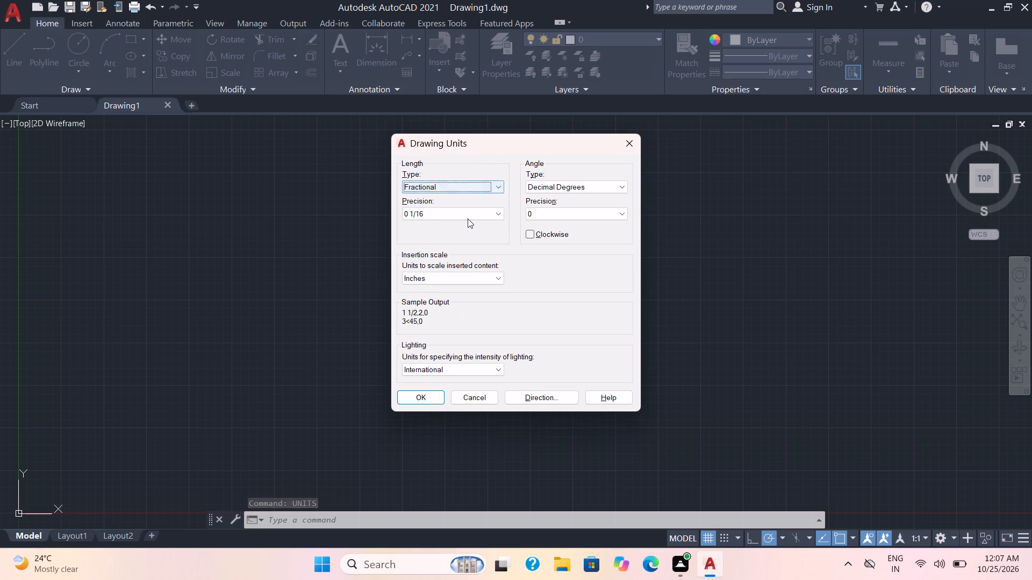
{"action": "left_click", "coordinate": [496, 187]}
{"action": "left_click", "coordinate": [478, 214]}
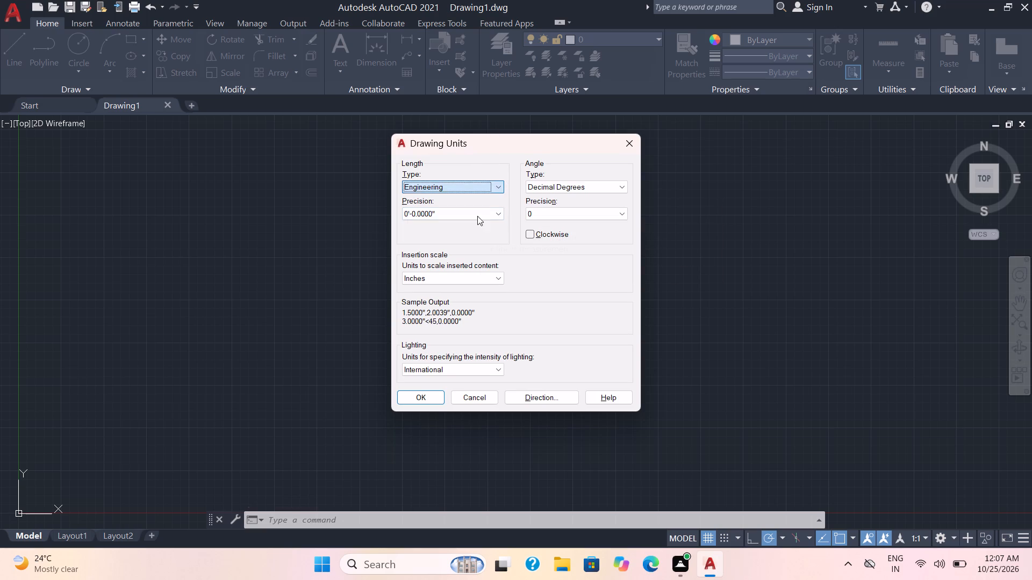
{"action": "left_click", "coordinate": [500, 215]}
{"action": "left_click", "coordinate": [469, 223]}
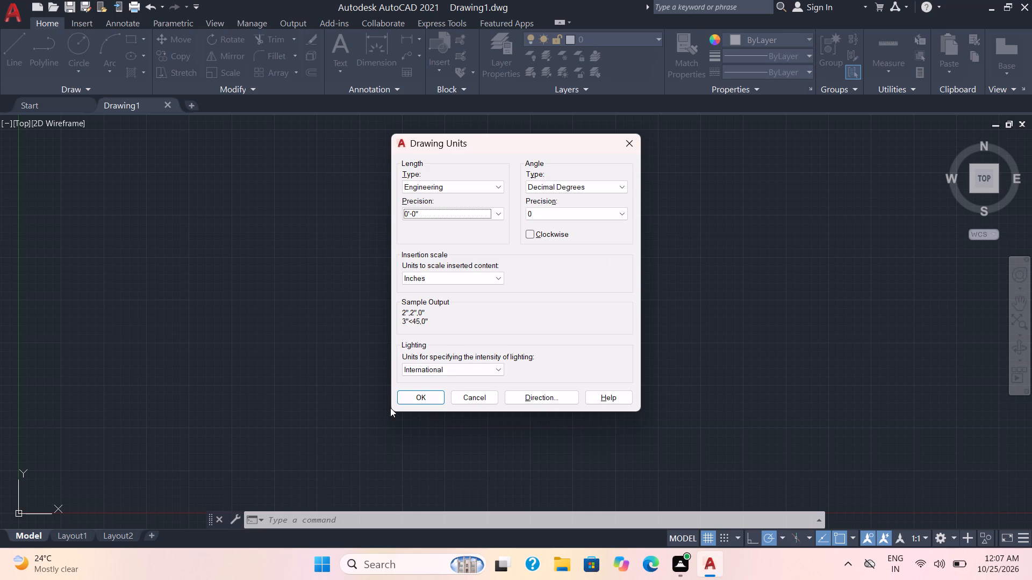
{"action": "left_click", "coordinate": [408, 393]}
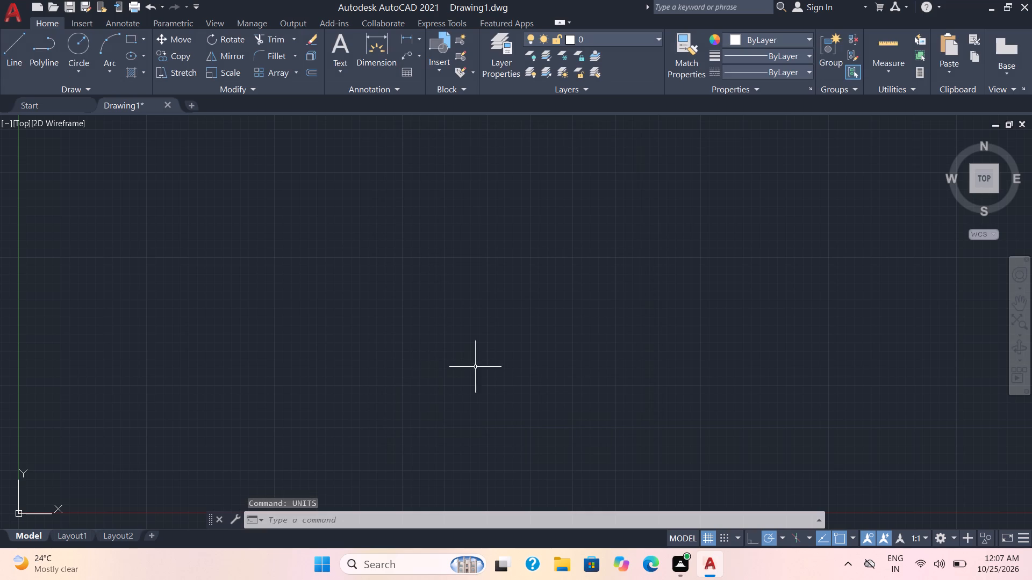
Turn on command logging with LOGFILEON.
{"action": "type", "text": ",O"}
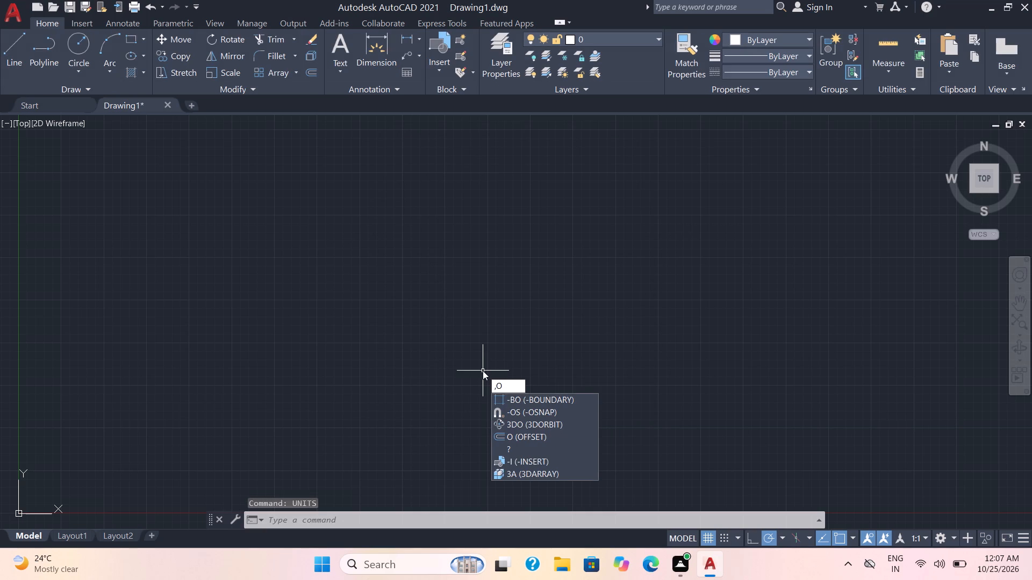
{"action": "key", "text": "BackSpace"}
{"action": "key", "text": "BackSpace"}
{"action": "type", "text": "LOGFILR"}
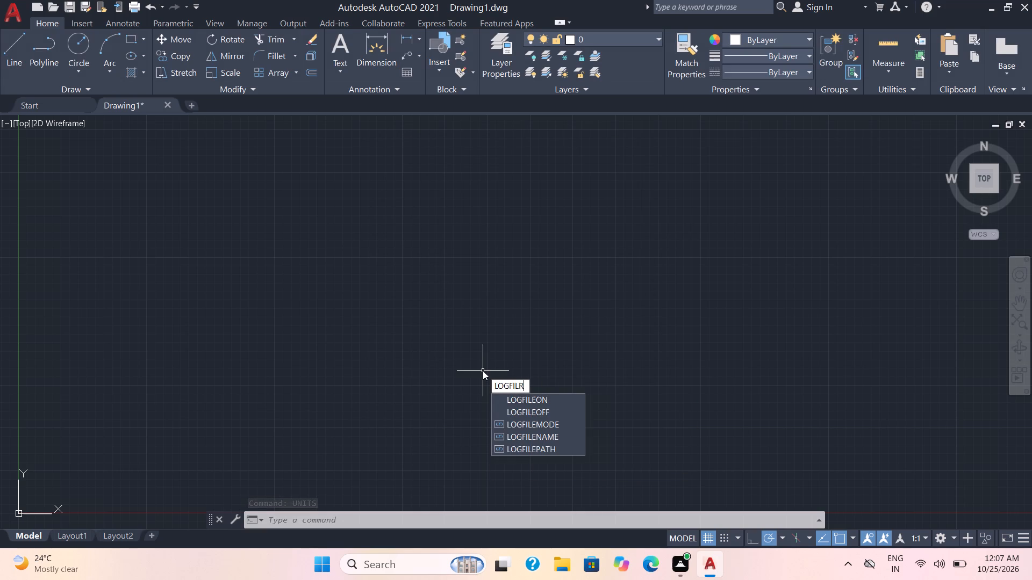
{"action": "key", "text": "BackSpace"}
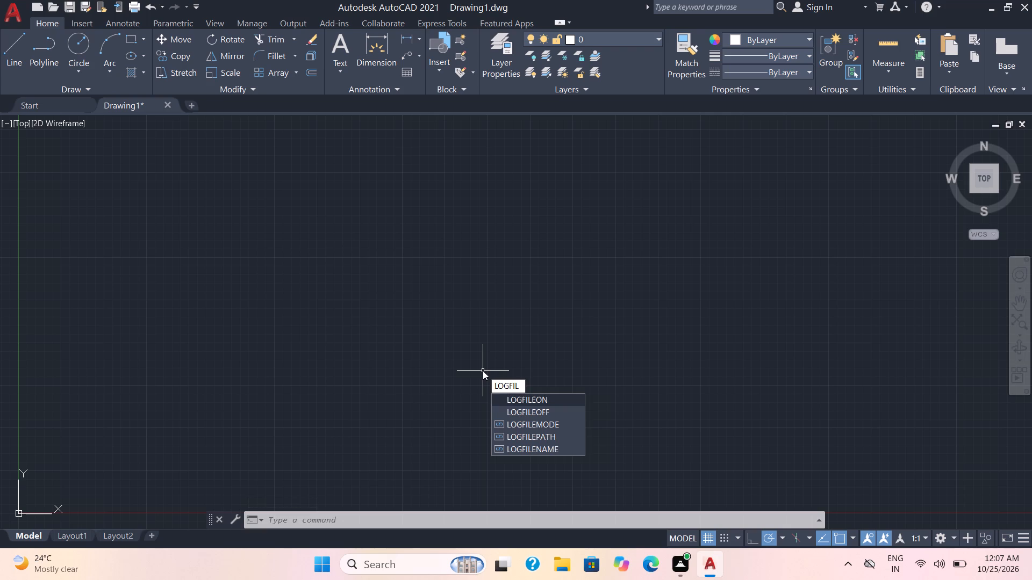
{"action": "left_click", "coordinate": [549, 396]}
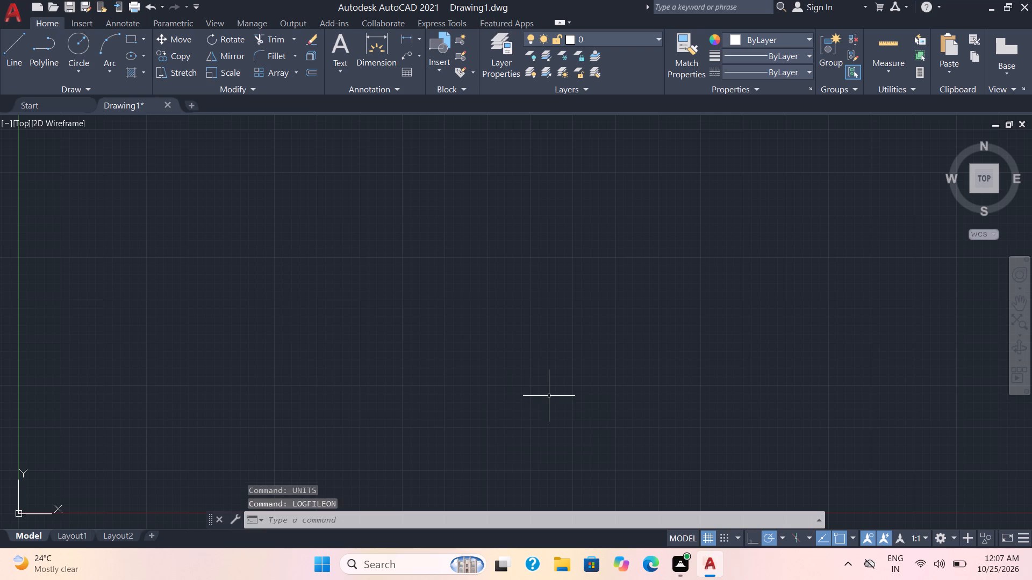
Review the length type and precision in the drawing units settings and accept them.
{"action": "type", "text": "UNITS"}
{"action": "key", "text": "Return"}
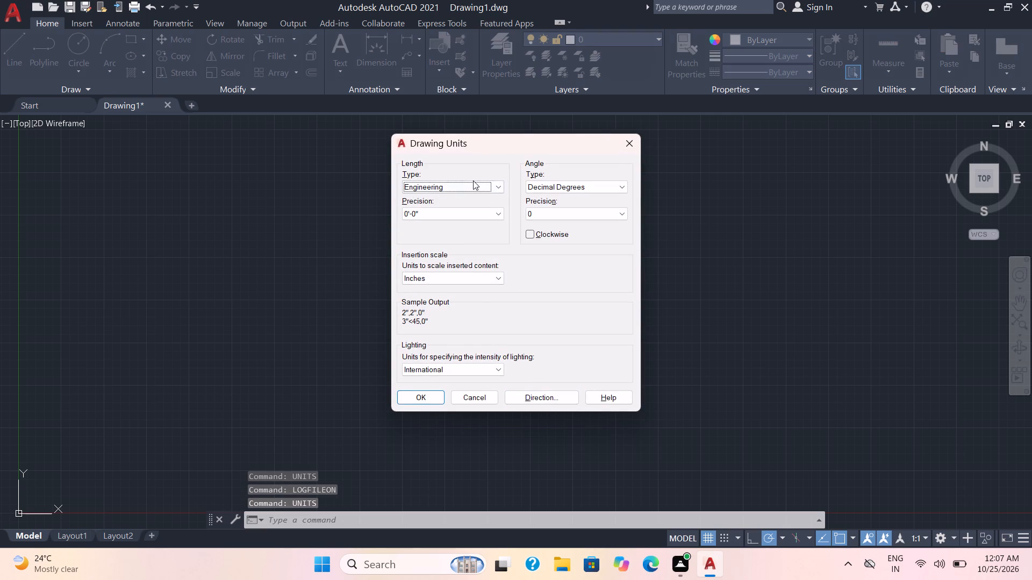
{"action": "left_click", "coordinate": [424, 397]}
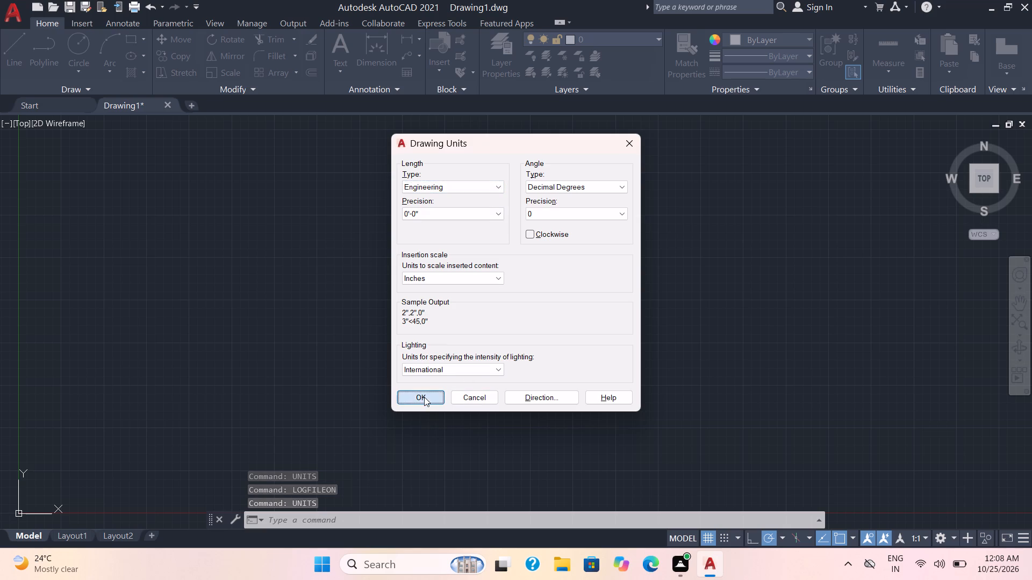
Review the primary units of the Standard dimension style, accept them, and set Standard as the current dimension style.
{"action": "key", "text": "d"}
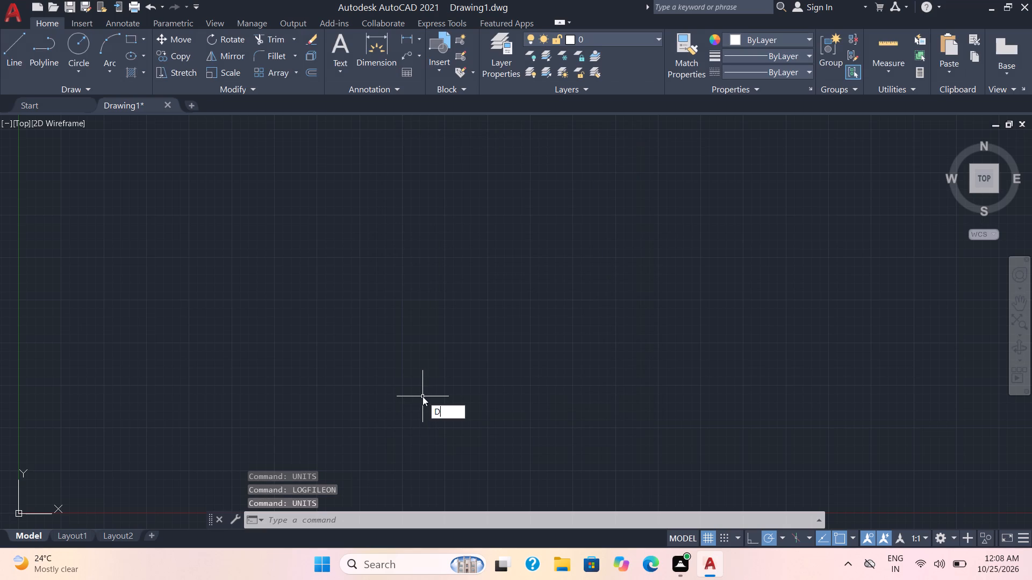
{"action": "key", "text": "Return"}
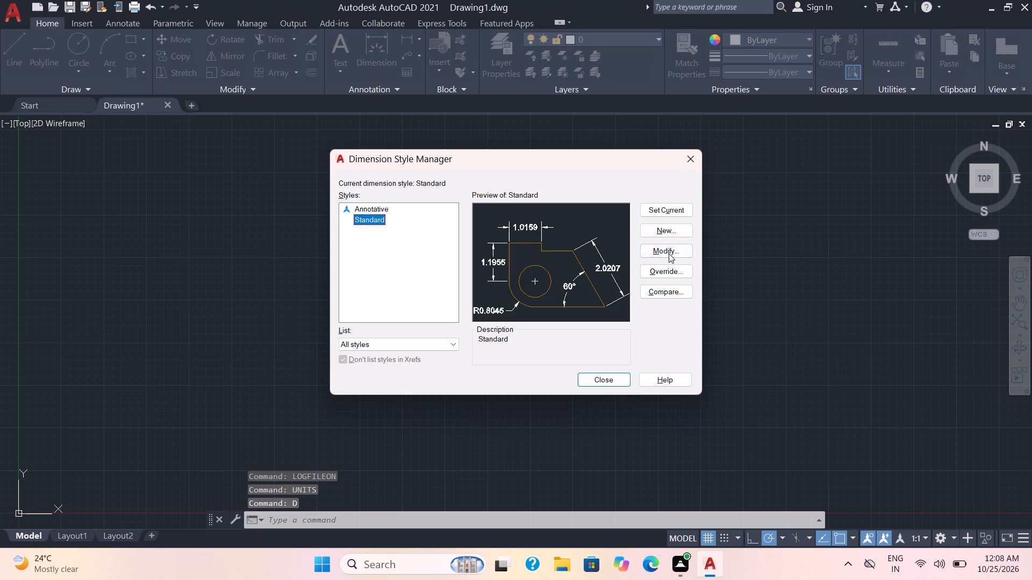
{"action": "left_click", "coordinate": [668, 253]}
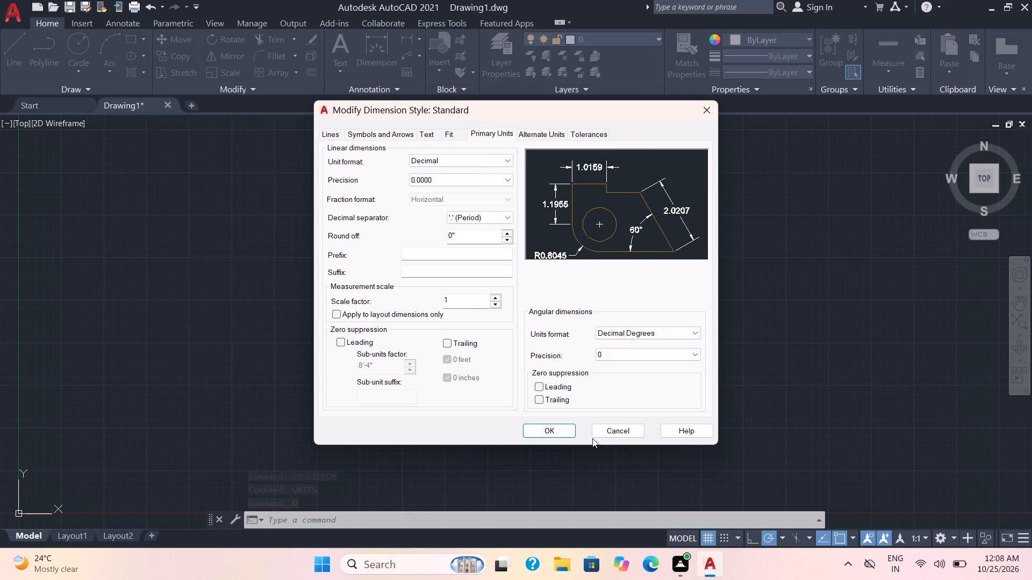
{"action": "left_click", "coordinate": [565, 436]}
{"action": "left_click", "coordinate": [653, 207]}
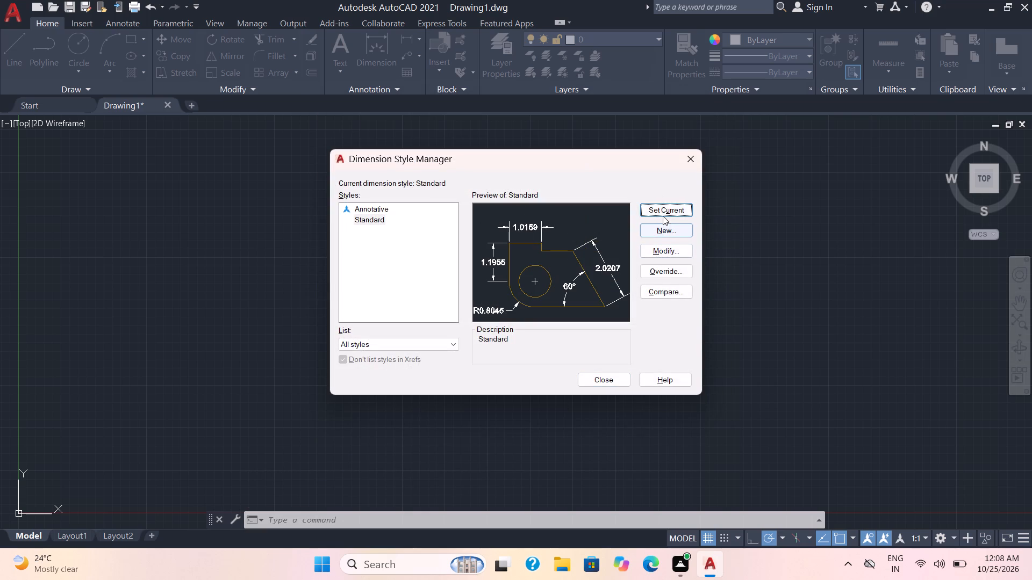
{"action": "left_click", "coordinate": [663, 215]}
{"action": "left_click", "coordinate": [687, 163]}
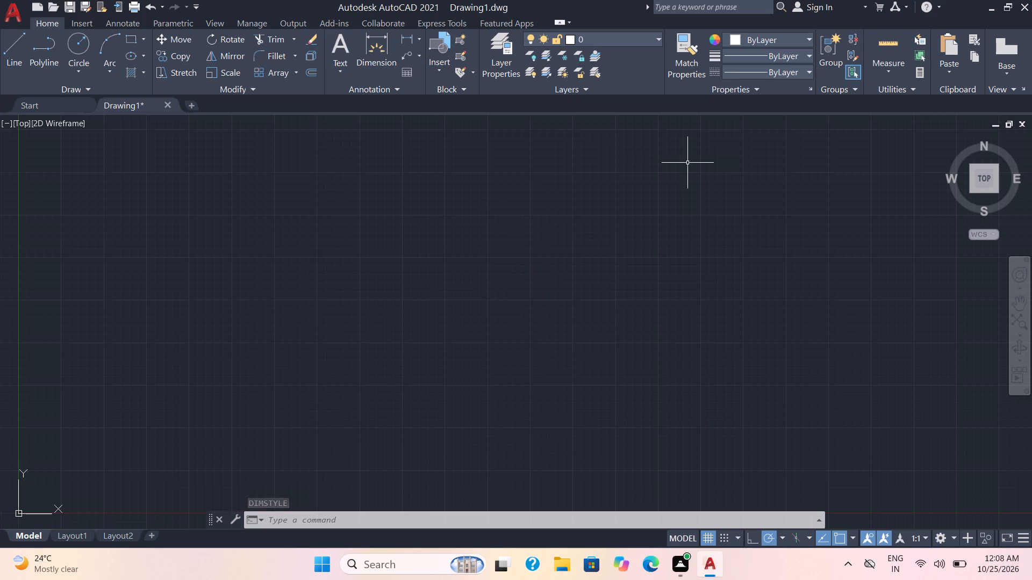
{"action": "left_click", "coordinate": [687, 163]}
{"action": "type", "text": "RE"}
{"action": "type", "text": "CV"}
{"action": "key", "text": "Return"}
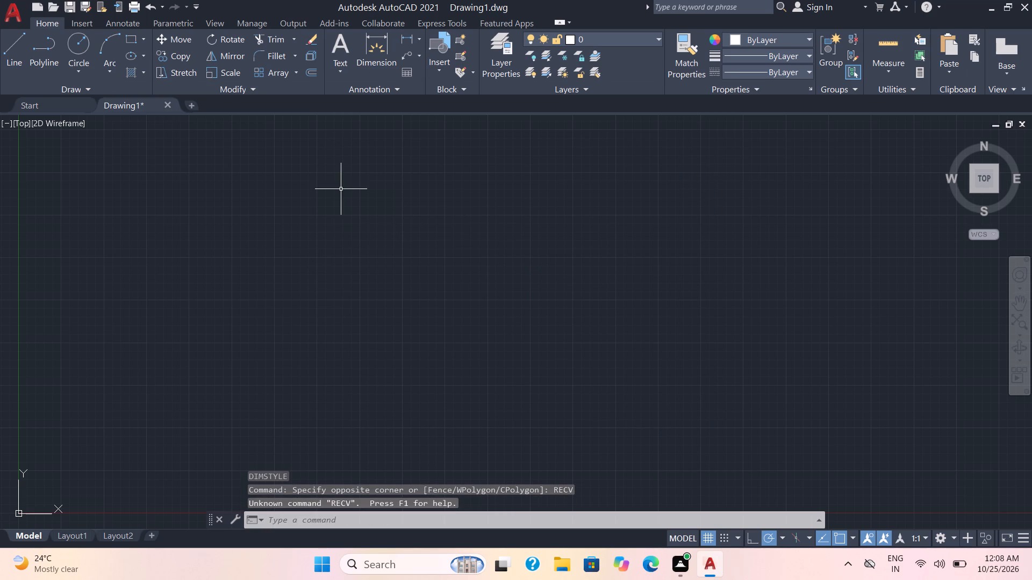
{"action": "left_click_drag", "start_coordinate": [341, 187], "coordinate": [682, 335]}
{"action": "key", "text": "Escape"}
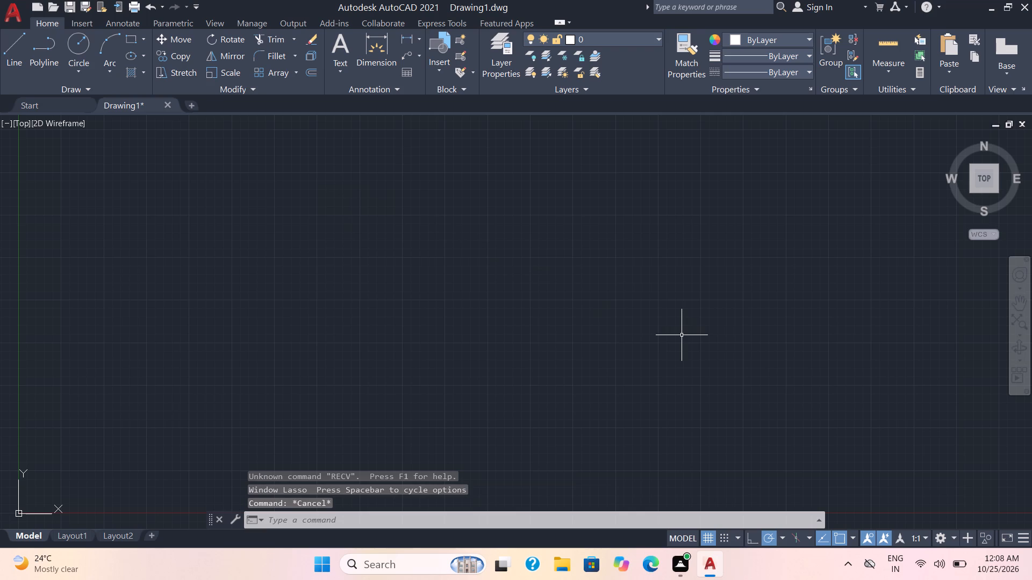
Draw a rectangle with length 60 and width 30, placed above and to the right of the origin.
{"action": "type", "text": "REC"}
{"action": "key", "text": "Return"}
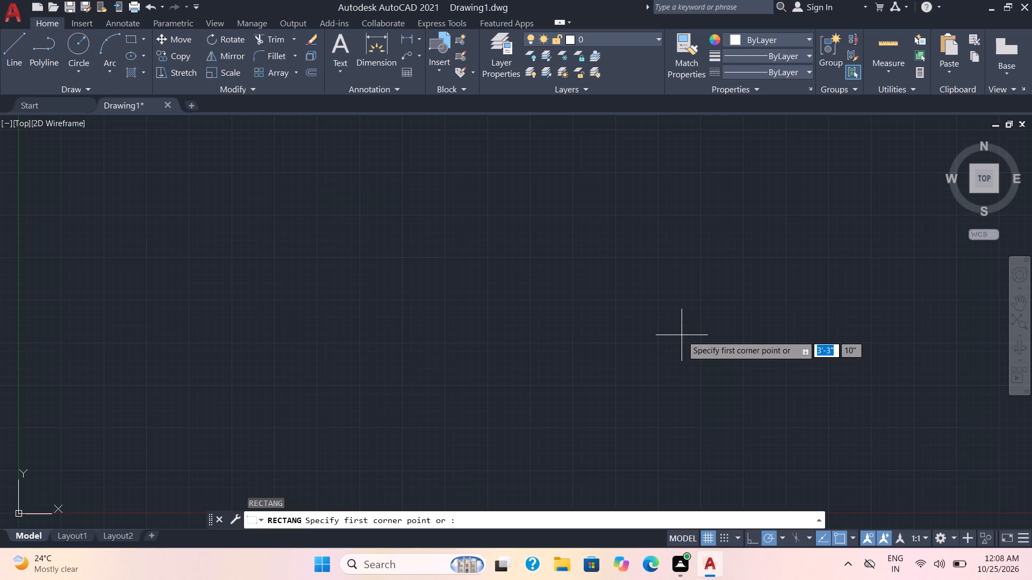
{"action": "left_click", "coordinate": [324, 193]}
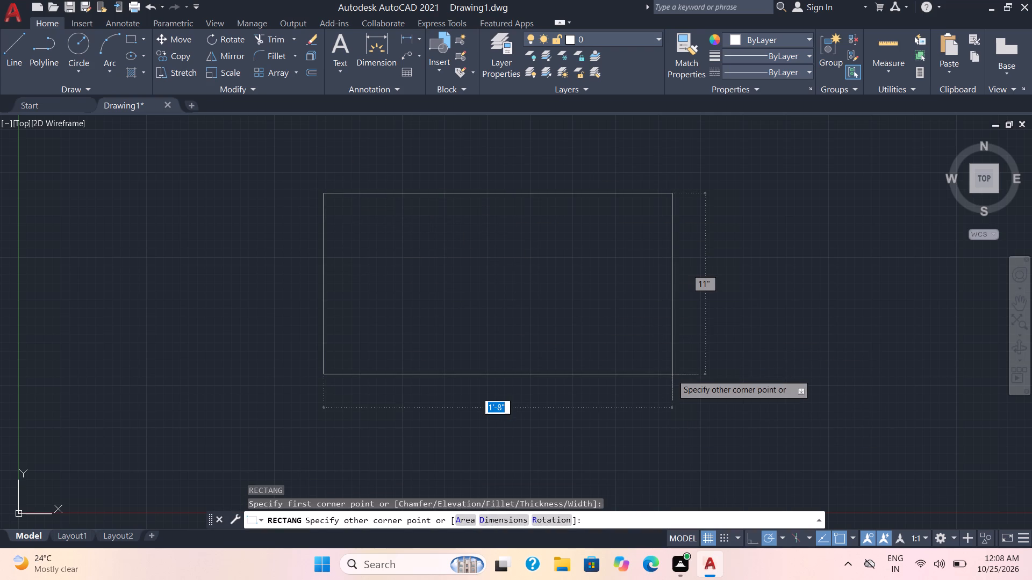
{"action": "key", "text": "d"}
{"action": "key", "text": "Return"}
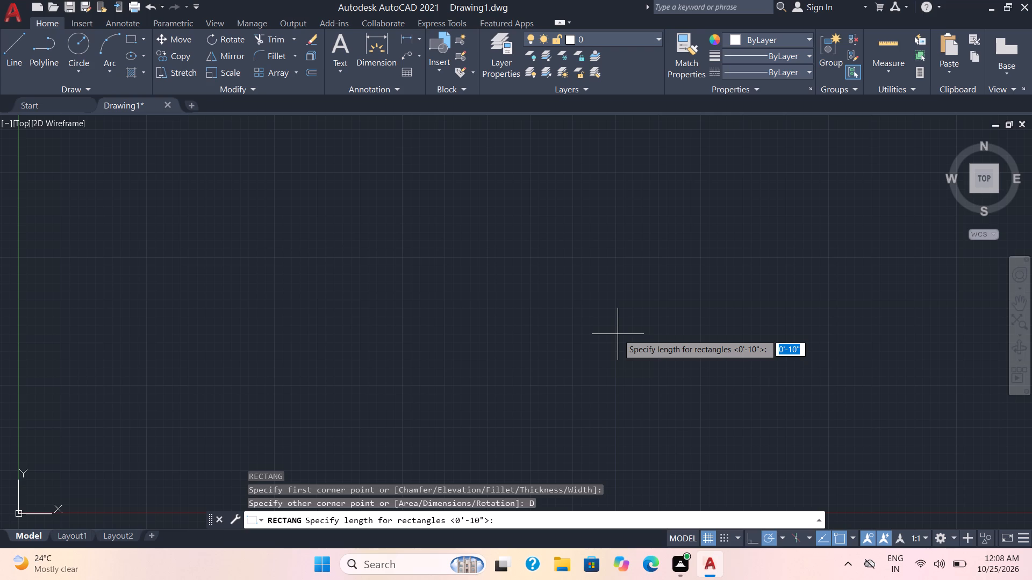
{"action": "type", "text": "60"}
{"action": "key", "text": "Return"}
{"action": "key", "text": "3"}
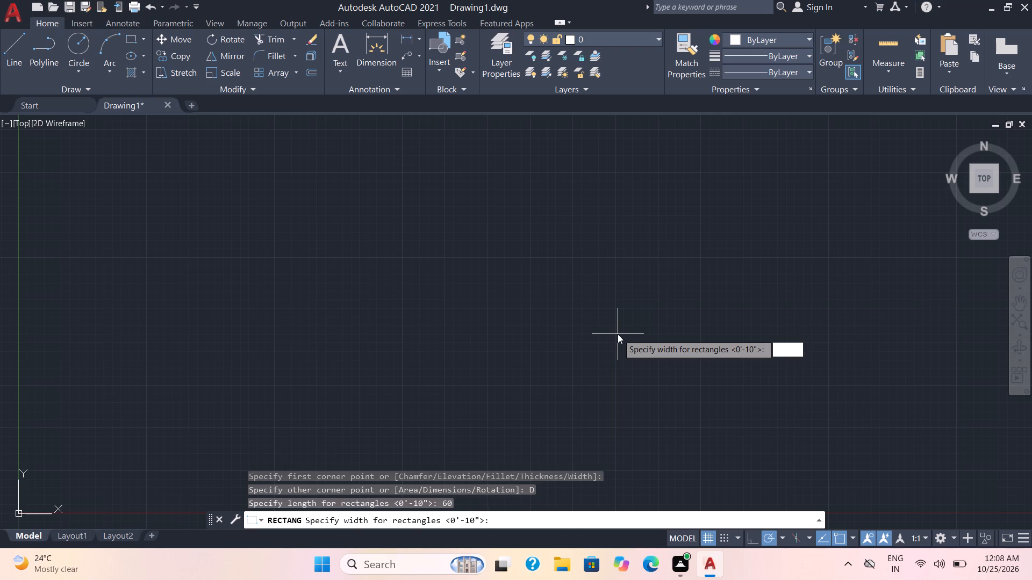
{"action": "key", "text": "0"}
{"action": "key", "text": "Return"}
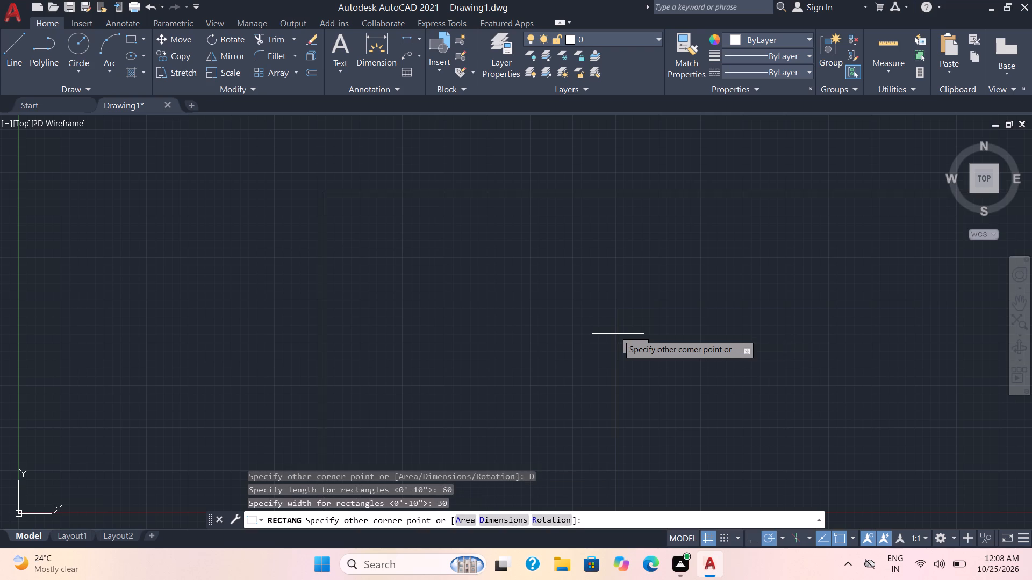
{"action": "scroll", "coordinate": [612, 343], "scroll_direction": "down", "scroll_amount": 5}
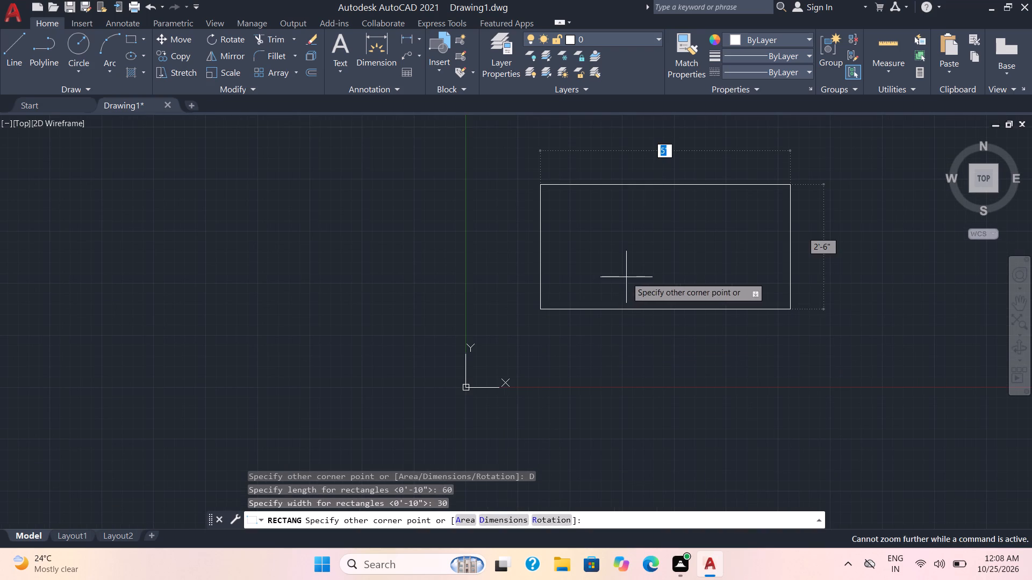
{"action": "left_click", "coordinate": [629, 277]}
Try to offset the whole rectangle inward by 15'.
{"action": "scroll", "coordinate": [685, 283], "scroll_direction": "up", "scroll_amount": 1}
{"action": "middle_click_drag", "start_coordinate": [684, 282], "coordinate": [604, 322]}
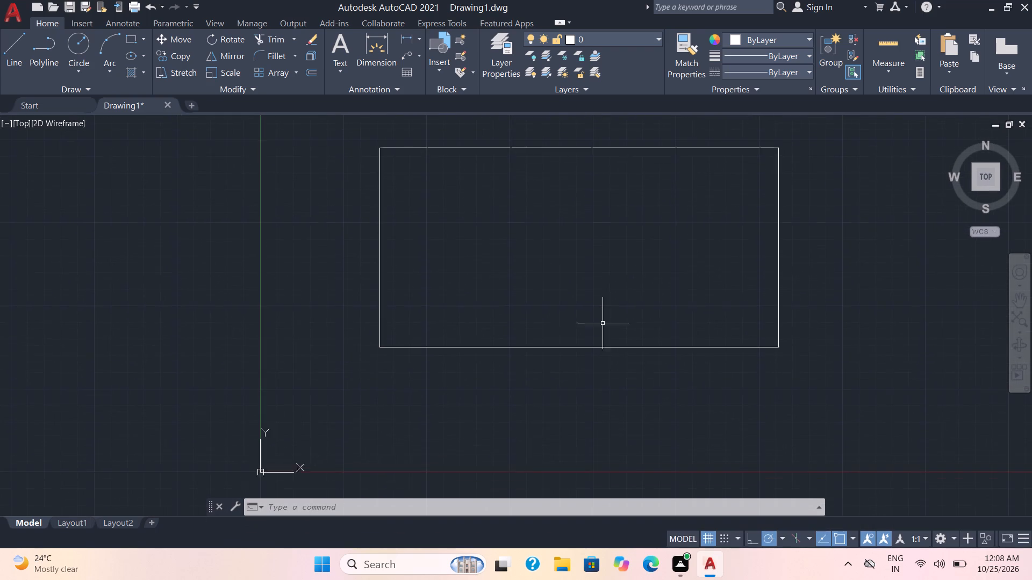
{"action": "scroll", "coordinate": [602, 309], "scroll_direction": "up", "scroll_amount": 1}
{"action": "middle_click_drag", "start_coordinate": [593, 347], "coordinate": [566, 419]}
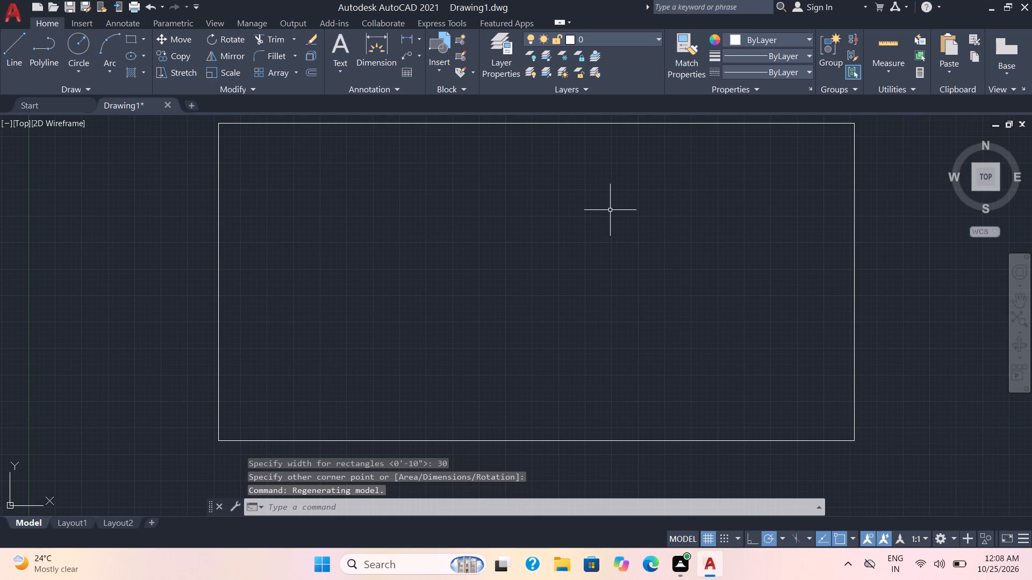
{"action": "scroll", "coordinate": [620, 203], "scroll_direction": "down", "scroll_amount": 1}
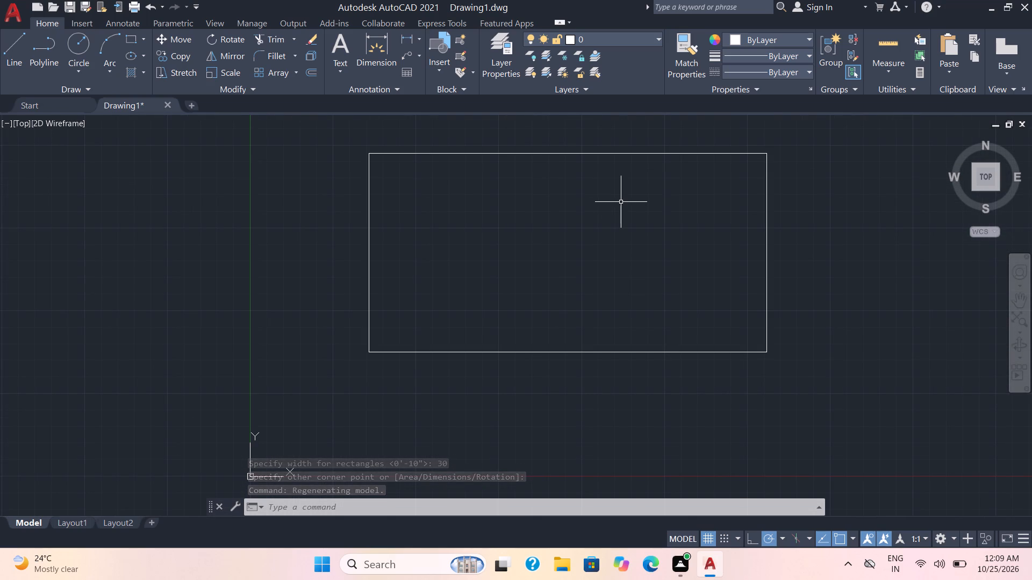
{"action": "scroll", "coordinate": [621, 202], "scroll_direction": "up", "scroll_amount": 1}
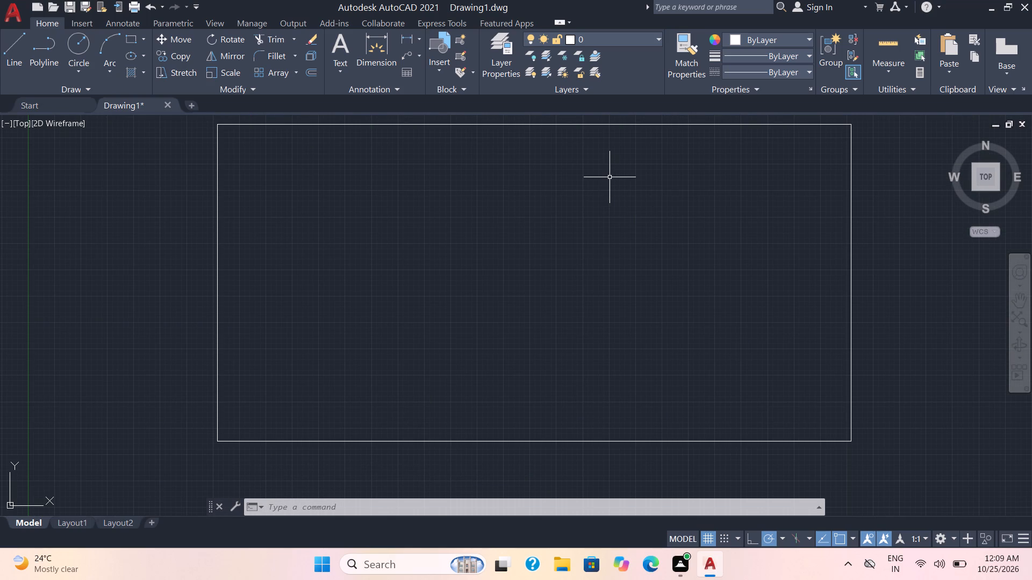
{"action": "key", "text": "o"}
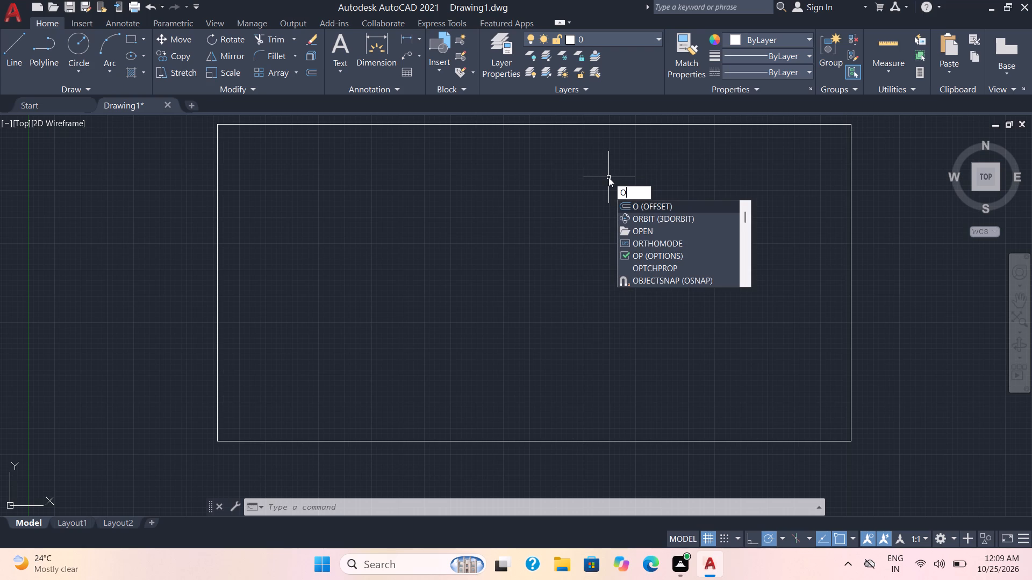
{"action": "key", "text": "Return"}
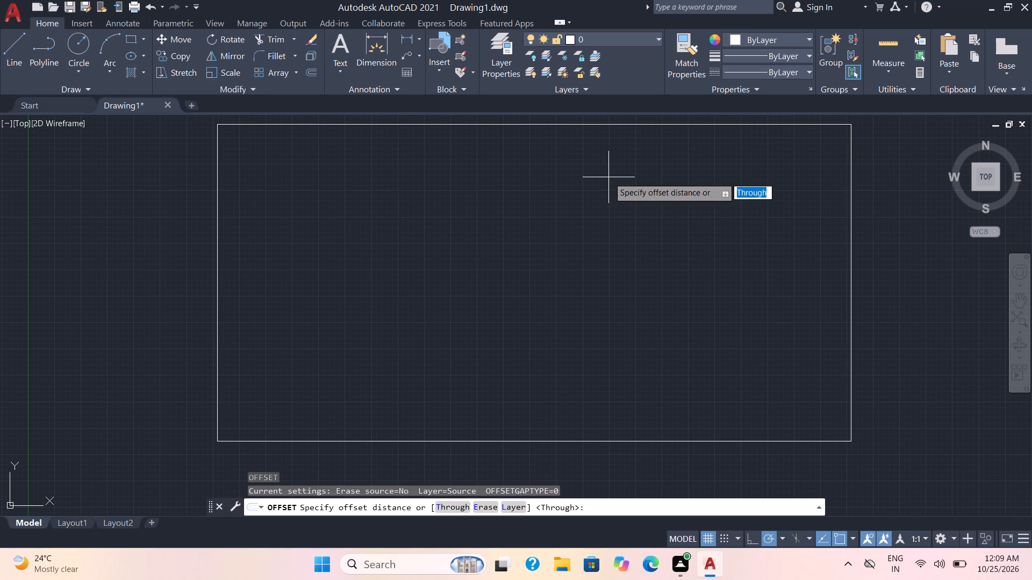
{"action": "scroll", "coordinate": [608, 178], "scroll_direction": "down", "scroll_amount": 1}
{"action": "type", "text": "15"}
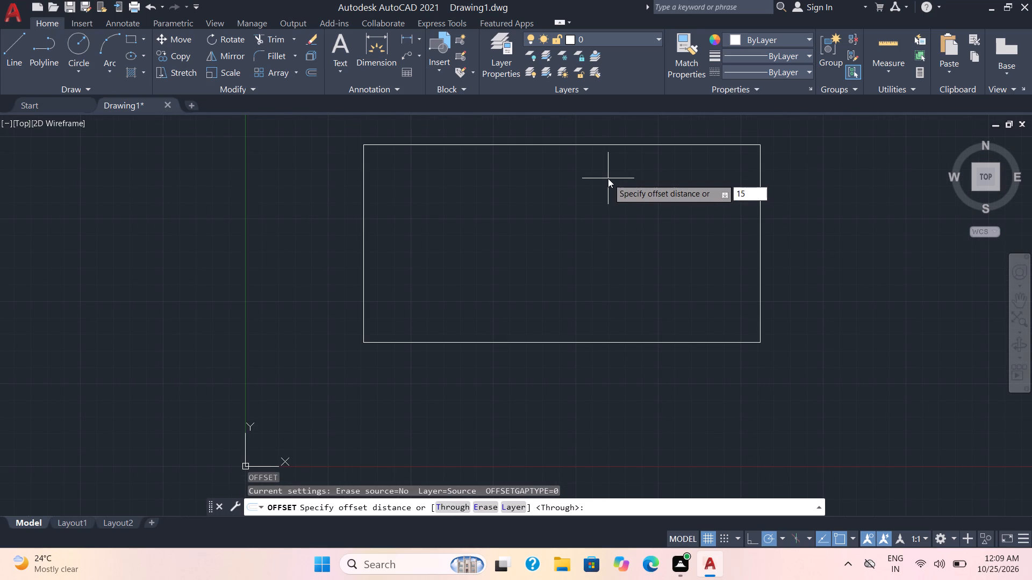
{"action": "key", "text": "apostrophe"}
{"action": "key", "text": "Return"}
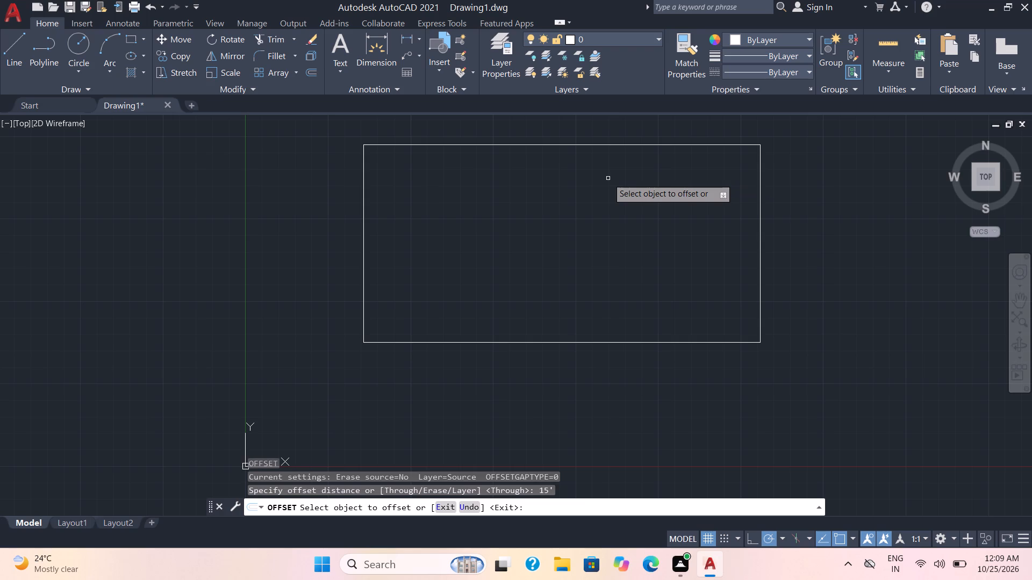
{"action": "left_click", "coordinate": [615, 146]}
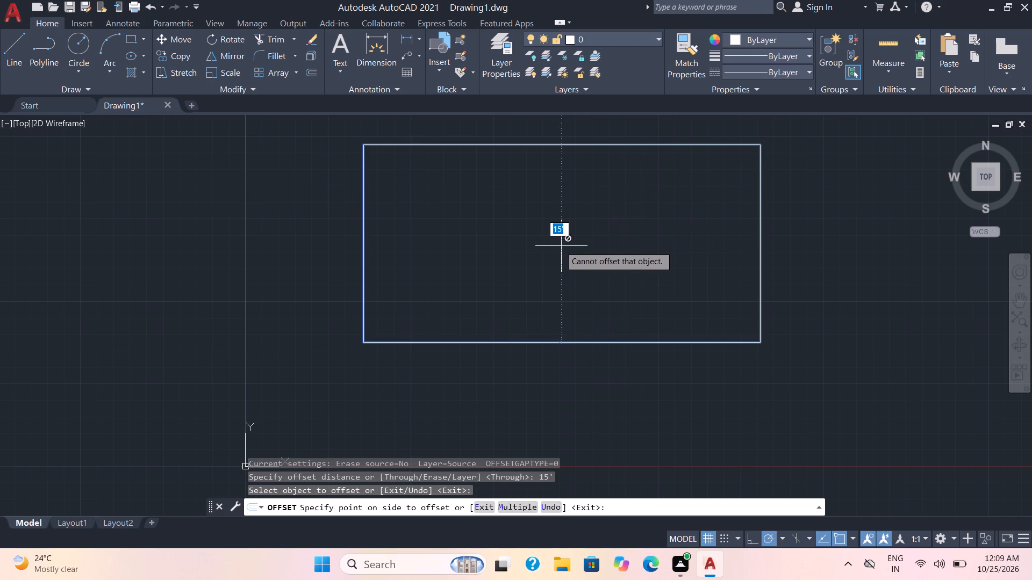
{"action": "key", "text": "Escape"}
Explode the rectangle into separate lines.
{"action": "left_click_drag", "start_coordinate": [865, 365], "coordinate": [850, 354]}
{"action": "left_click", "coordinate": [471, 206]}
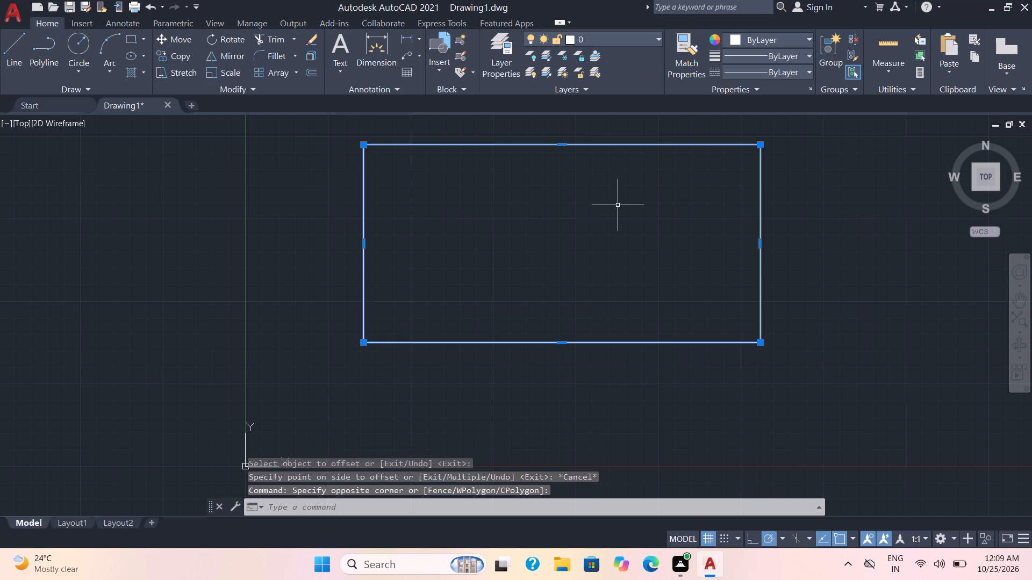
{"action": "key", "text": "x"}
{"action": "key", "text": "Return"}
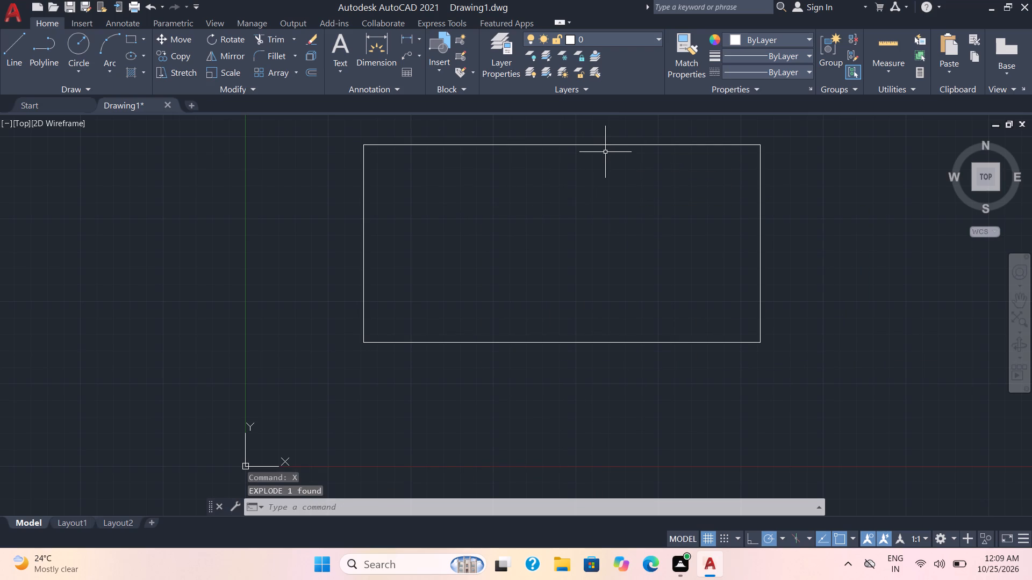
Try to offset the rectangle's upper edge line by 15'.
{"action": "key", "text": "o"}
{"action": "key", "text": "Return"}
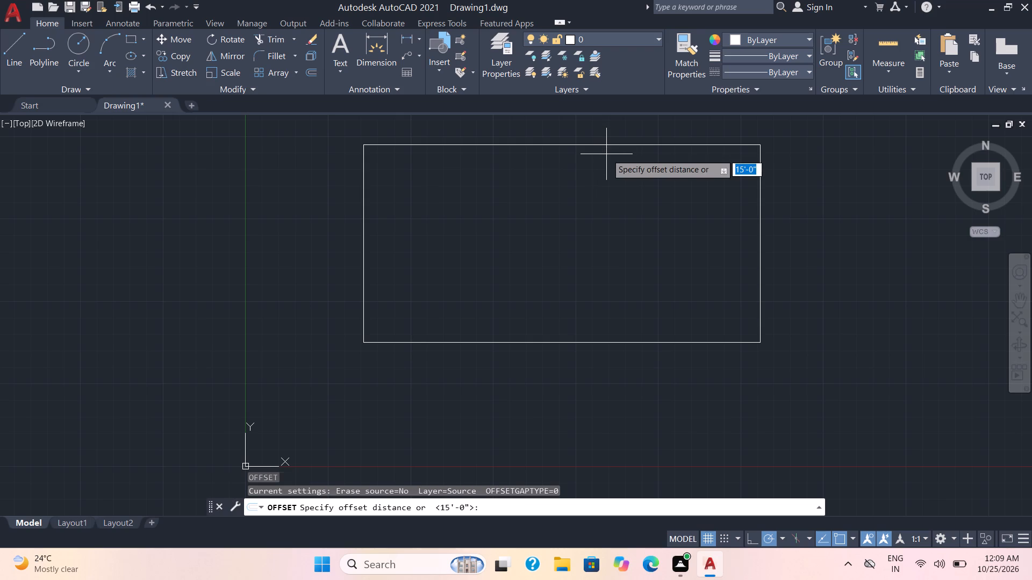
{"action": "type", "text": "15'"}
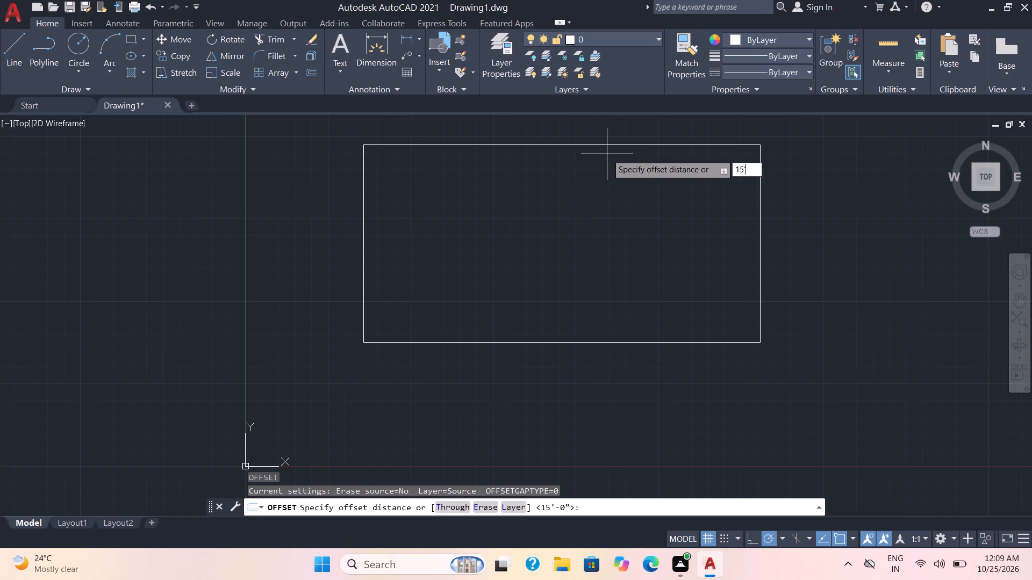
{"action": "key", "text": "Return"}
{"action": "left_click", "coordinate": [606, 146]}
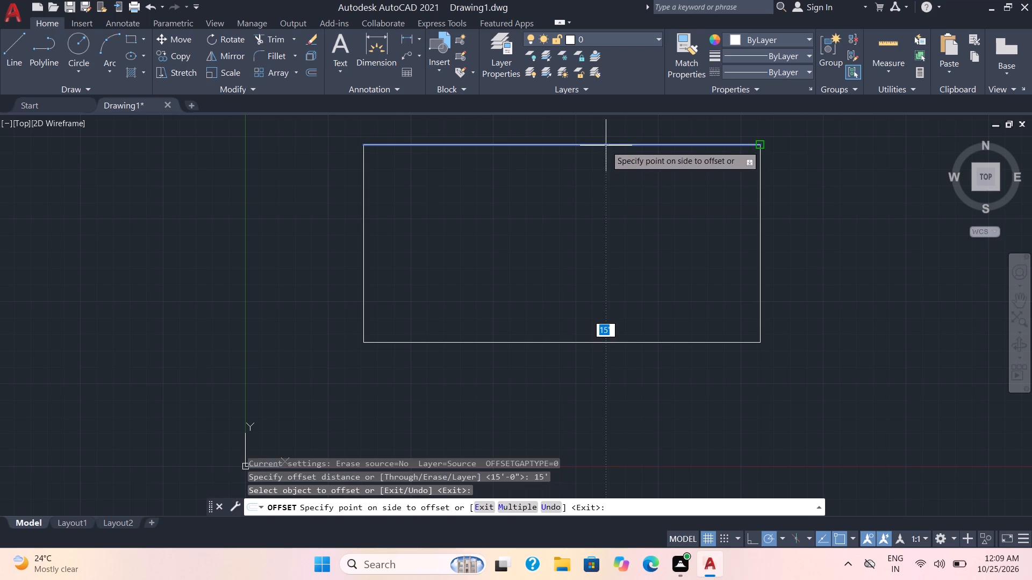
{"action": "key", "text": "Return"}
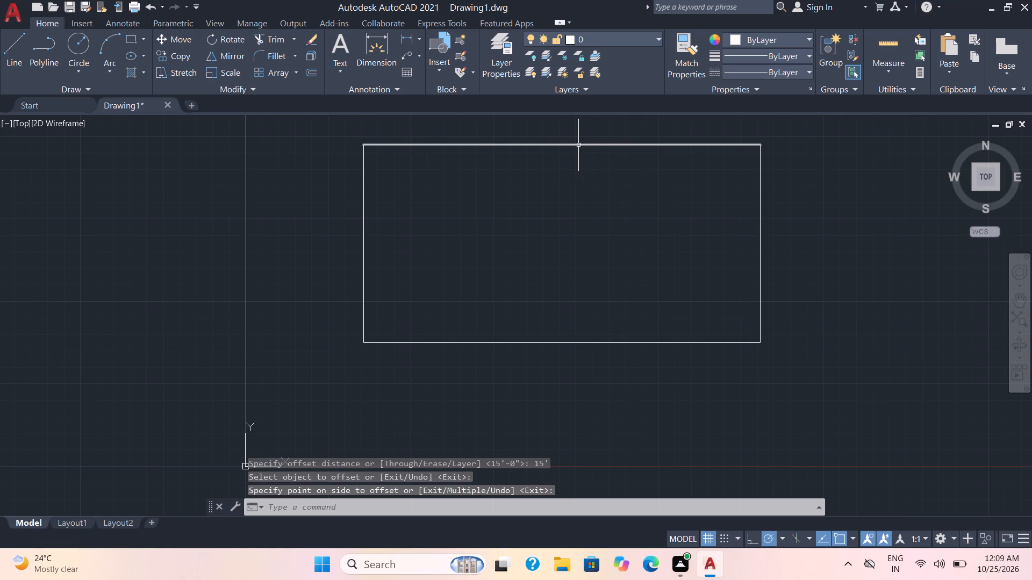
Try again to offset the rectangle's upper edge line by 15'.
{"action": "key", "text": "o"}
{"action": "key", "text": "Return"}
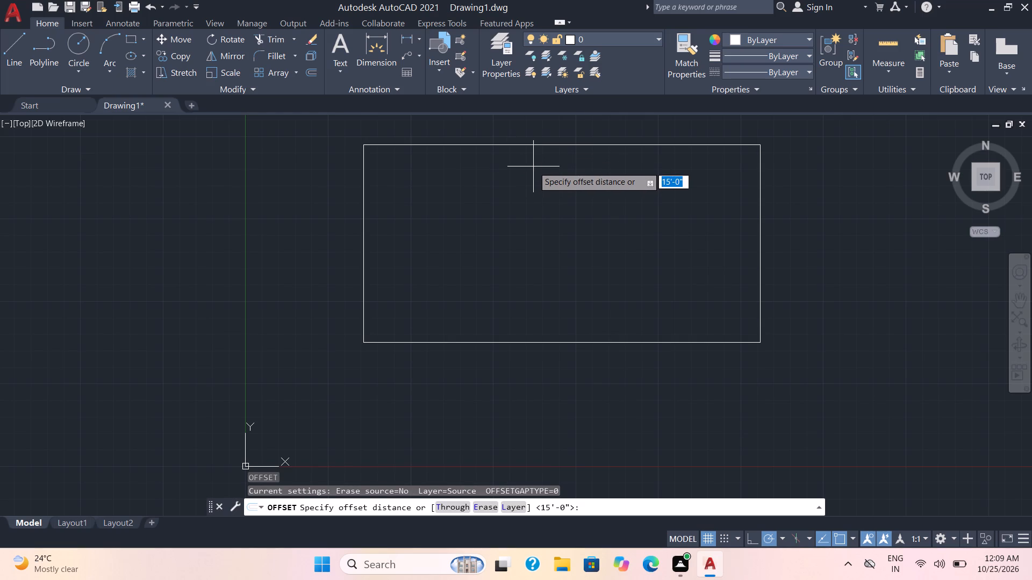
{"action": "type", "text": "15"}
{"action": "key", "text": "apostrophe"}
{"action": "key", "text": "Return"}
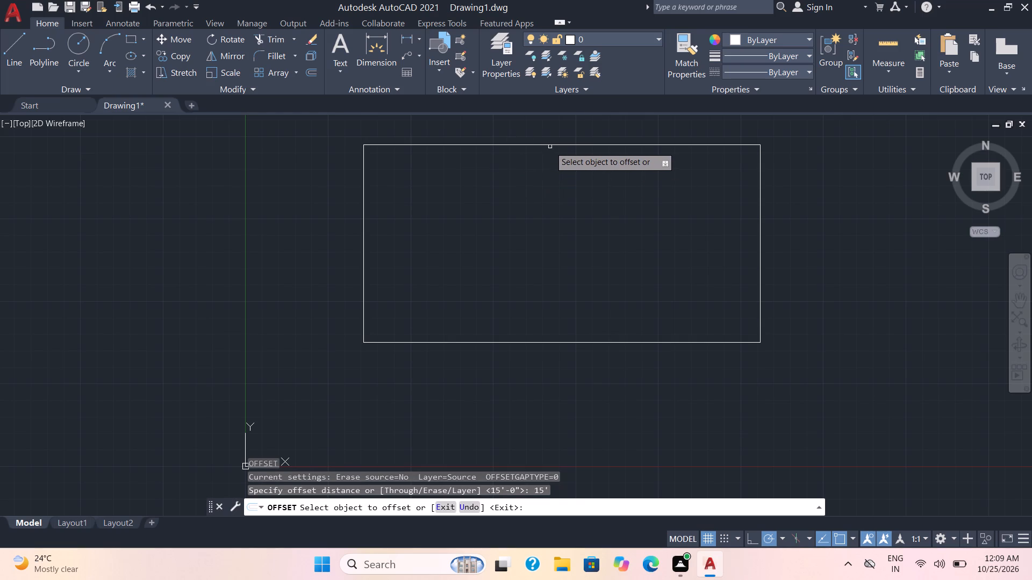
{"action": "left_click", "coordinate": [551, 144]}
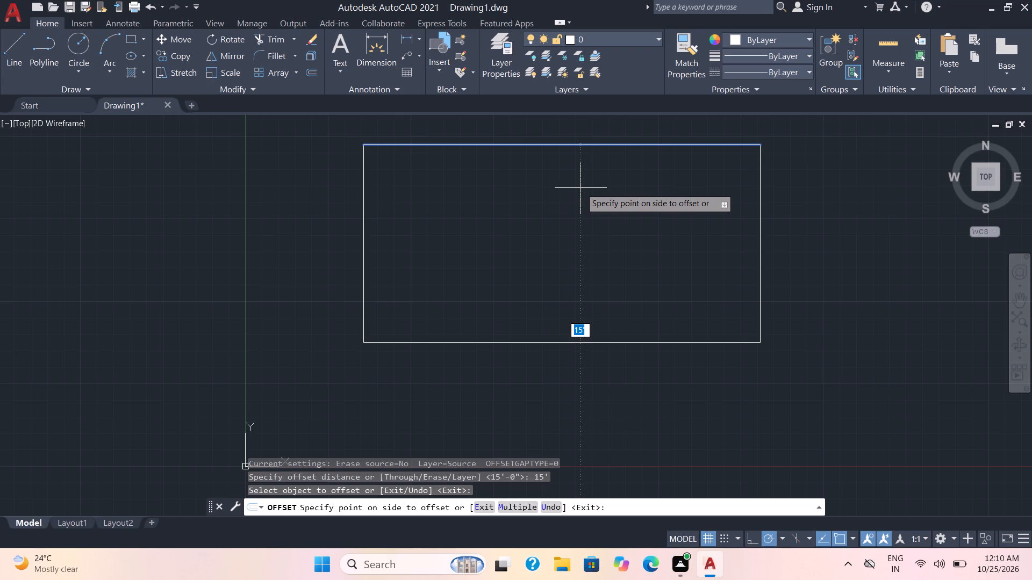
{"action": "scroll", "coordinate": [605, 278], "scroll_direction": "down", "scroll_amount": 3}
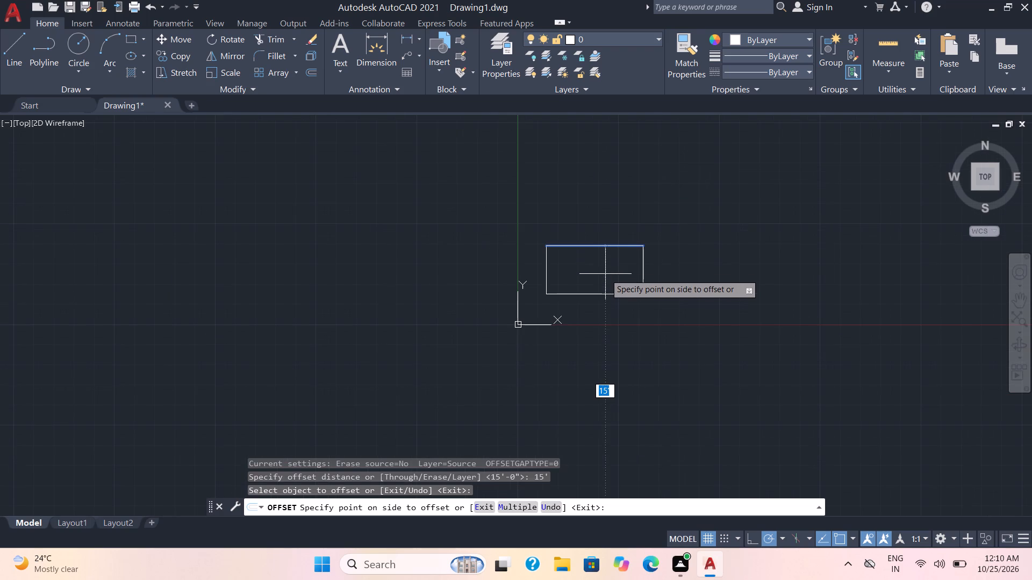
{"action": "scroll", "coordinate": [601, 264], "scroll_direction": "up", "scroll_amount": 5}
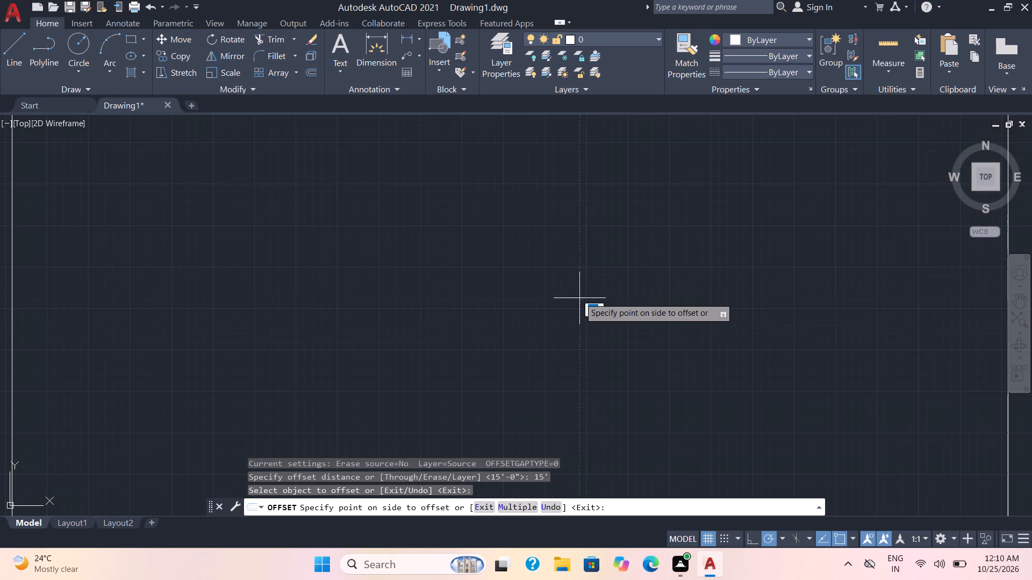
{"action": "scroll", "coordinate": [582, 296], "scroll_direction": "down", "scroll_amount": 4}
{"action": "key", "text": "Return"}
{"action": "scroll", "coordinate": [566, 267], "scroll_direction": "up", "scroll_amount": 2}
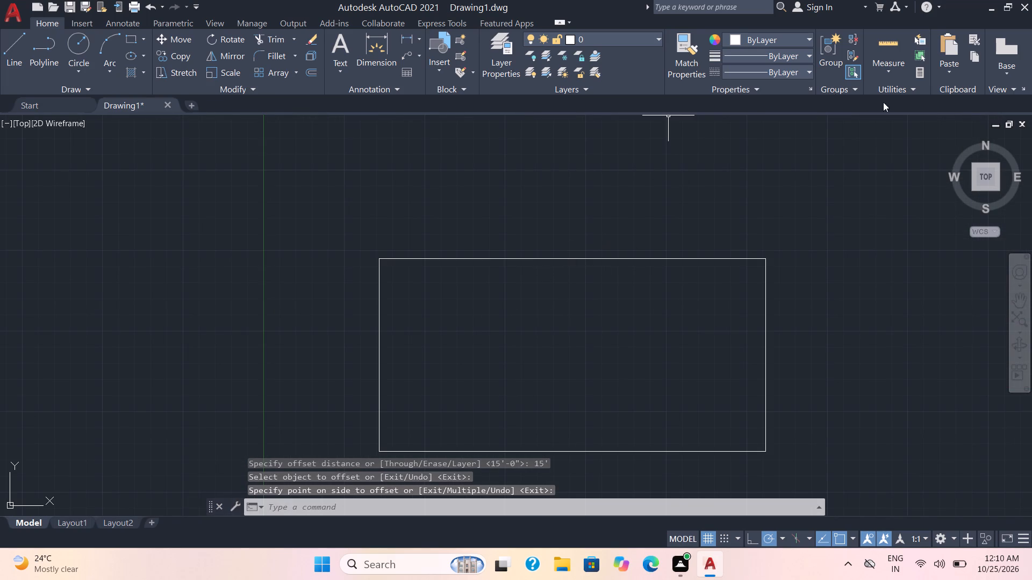
Measure the rectangle's side lengths with the quick measuring tool.
{"action": "left_click", "coordinate": [900, 44]}
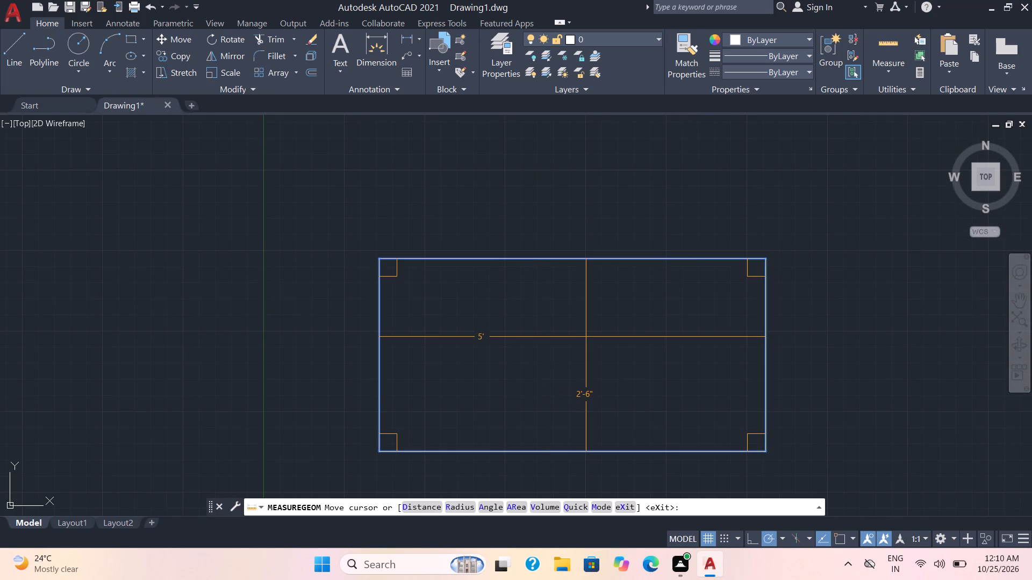
{"action": "key", "text": "Escape"}
Undo the measurement, offset attempts, explode and rectangle until the drawing area is empty.
{"action": "key", "text": "ctrl+z"}
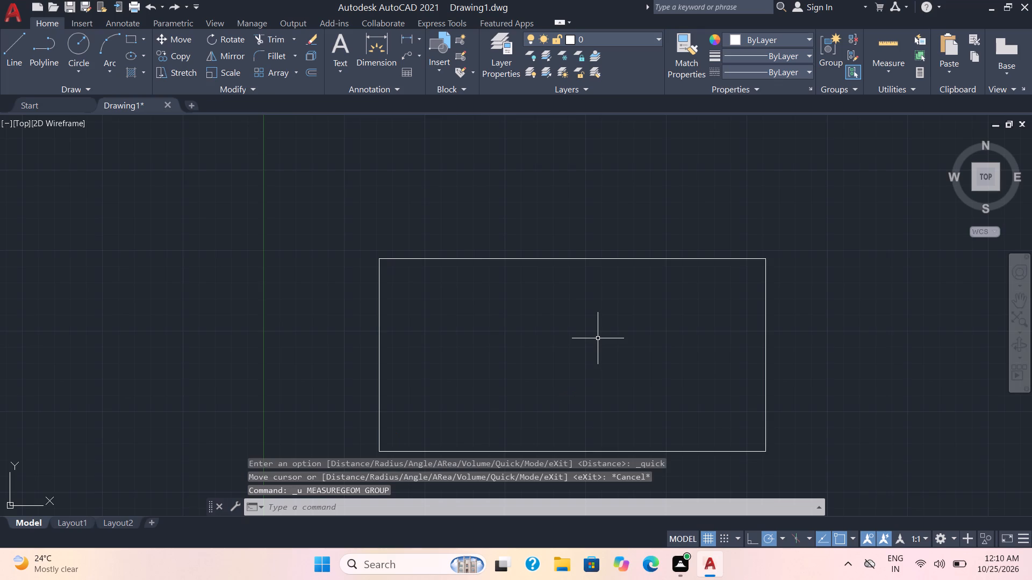
{"action": "key", "text": "ctrl+z"}
{"action": "key", "text": "ctrl+z"}
{"action": "key", "text": "ctrl+z"}
{"action": "key", "text": "ctrl+z"}
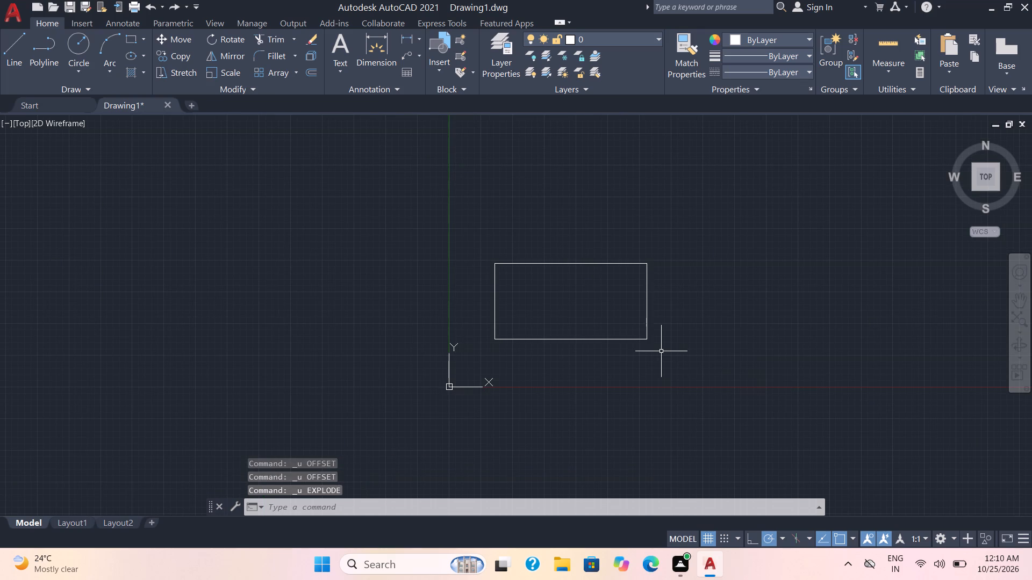
{"action": "key", "text": "ctrl+z"}
{"action": "key", "text": "ctrl+z"}
{"action": "key", "text": "ctrl+z"}
{"action": "scroll", "coordinate": [628, 292], "scroll_direction": "down", "scroll_amount": 2}
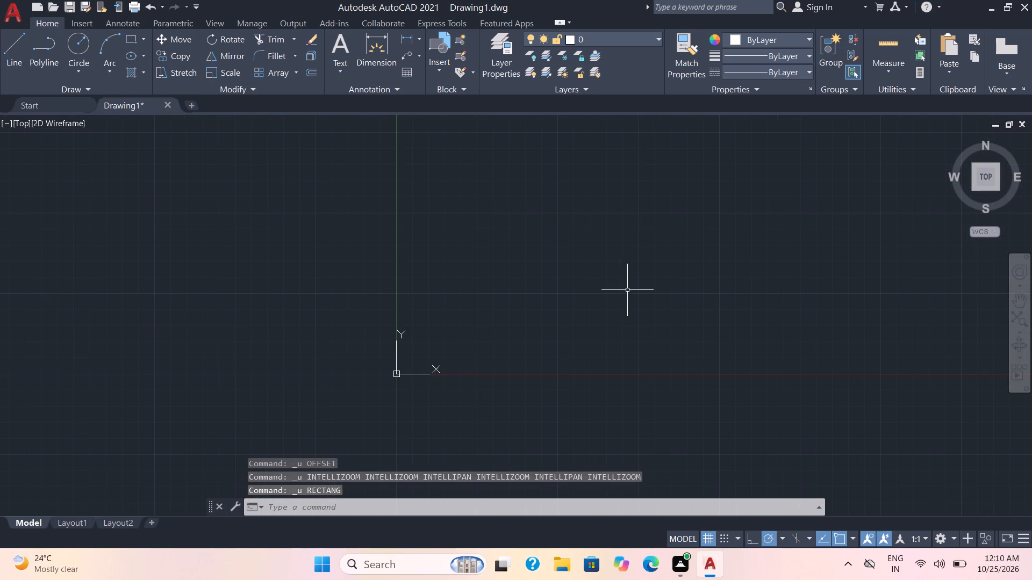
{"action": "key", "text": "Escape"}
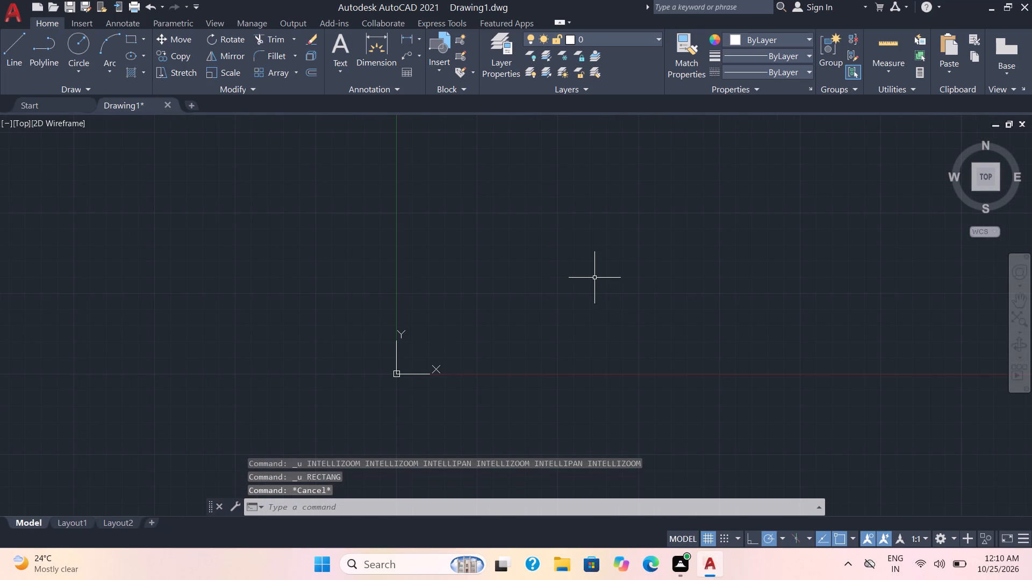
Turn on command logging again with LOGFILEON.
{"action": "type", "text": "LOG"}
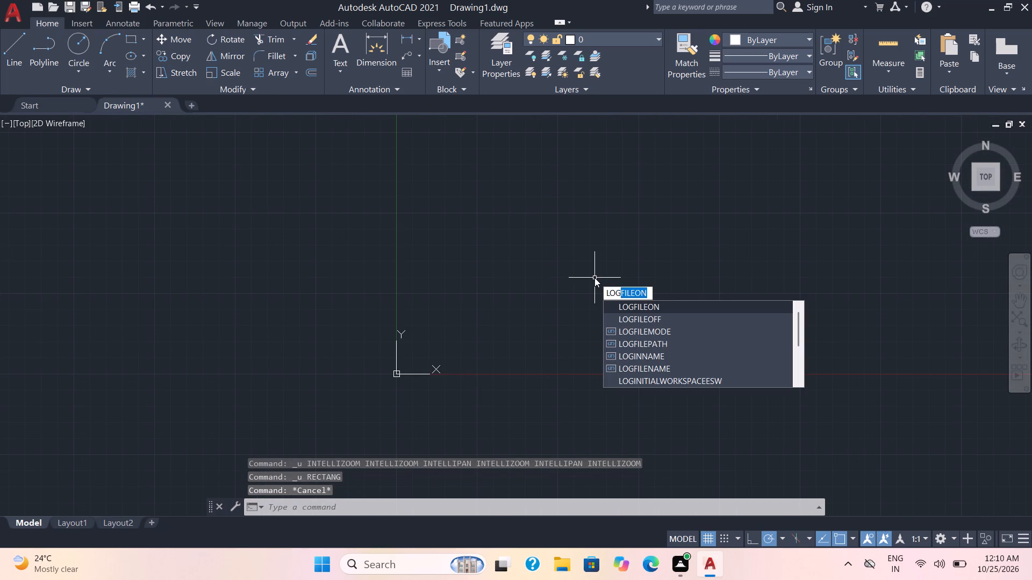
{"action": "left_click", "coordinate": [671, 308]}
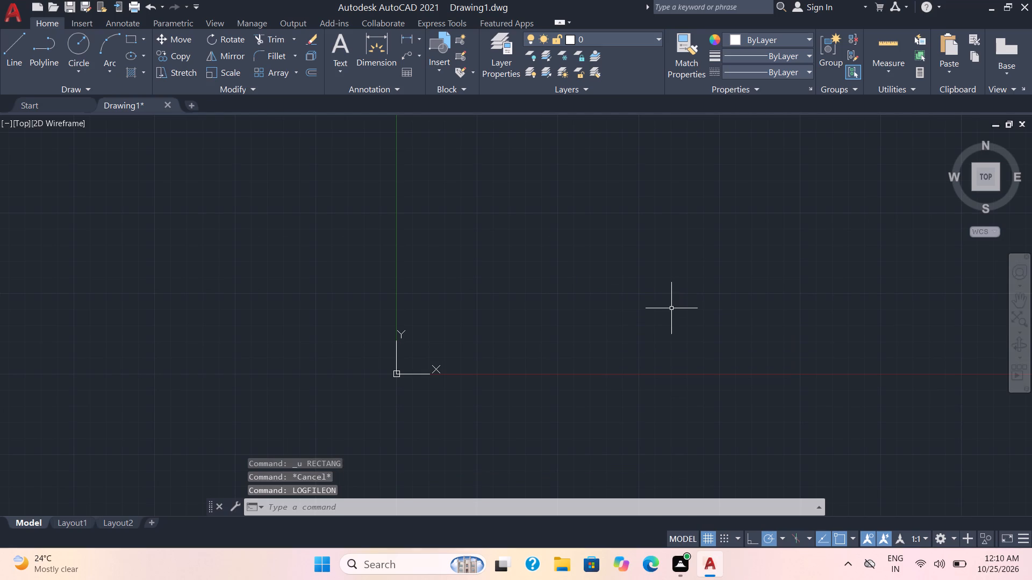
Review the length type and precision in the drawing units settings and accept them.
{"action": "type", "text": "UNI"}
{"action": "type", "text": "TD"}
{"action": "key", "text": "Return"}
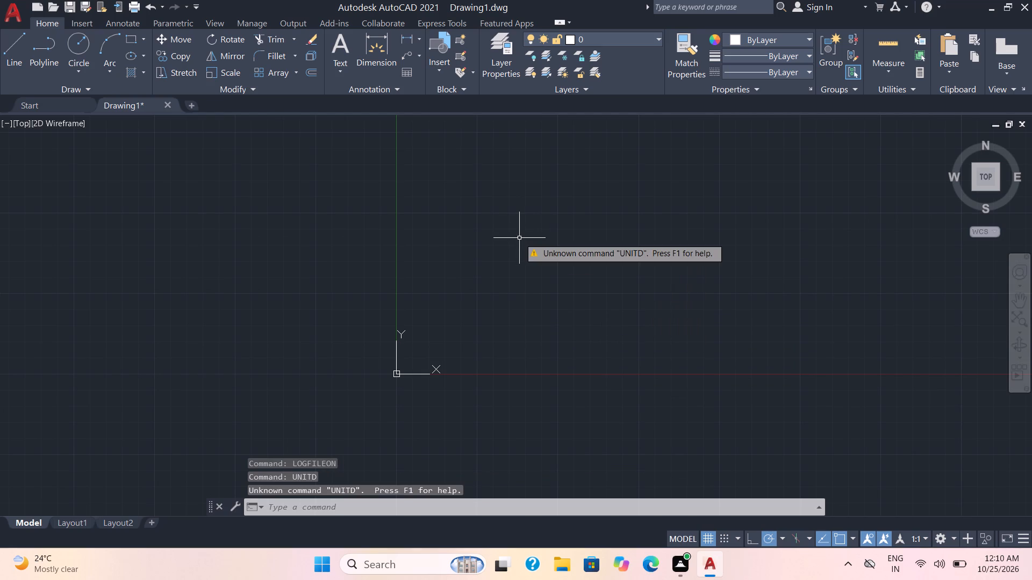
{"action": "key", "text": "Escape"}
{"action": "type", "text": "UNITD"}
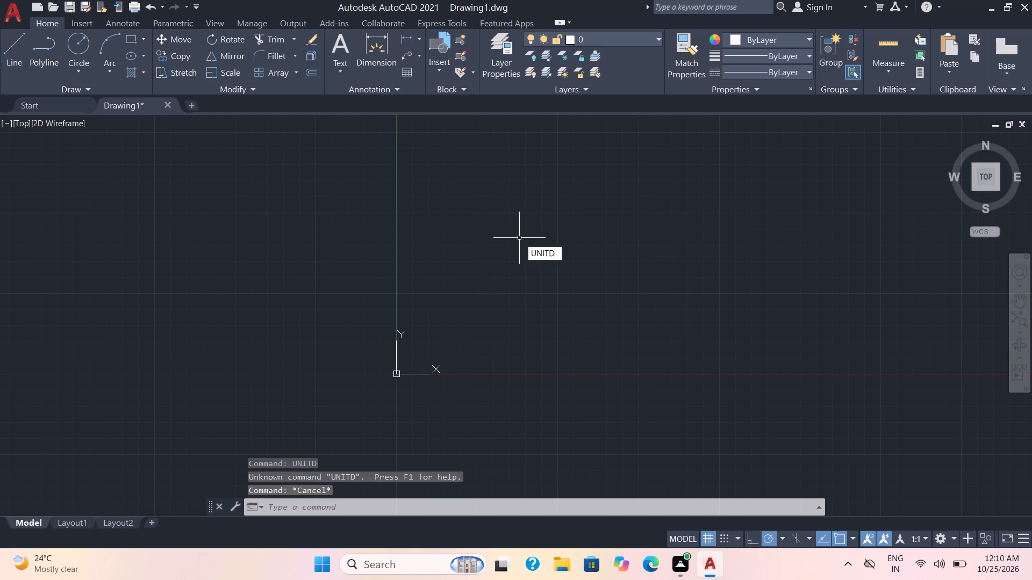
{"action": "key", "text": "BackSpace"}
{"action": "key", "text": "s"}
{"action": "key", "text": "Return"}
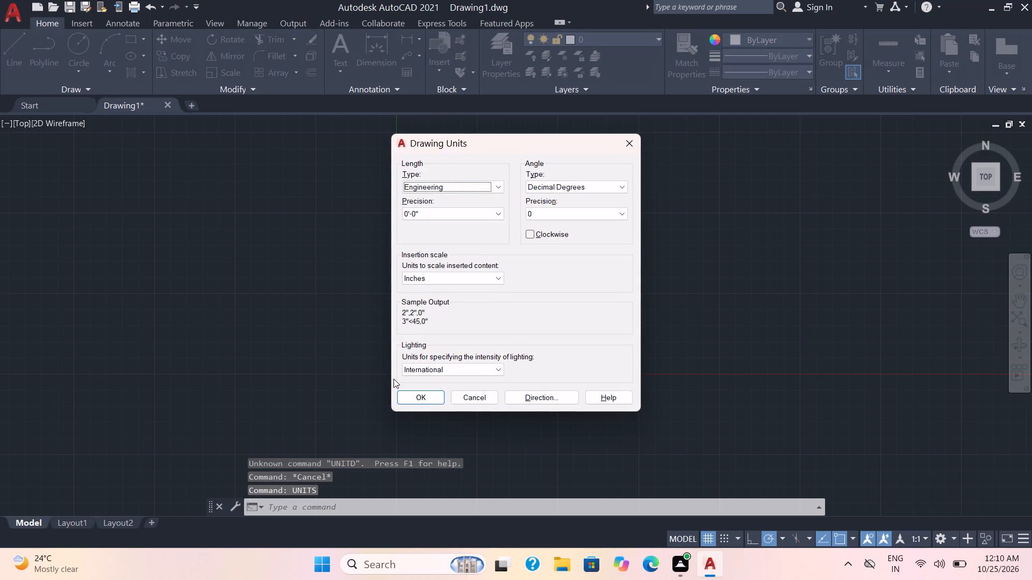
{"action": "left_click", "coordinate": [415, 394]}
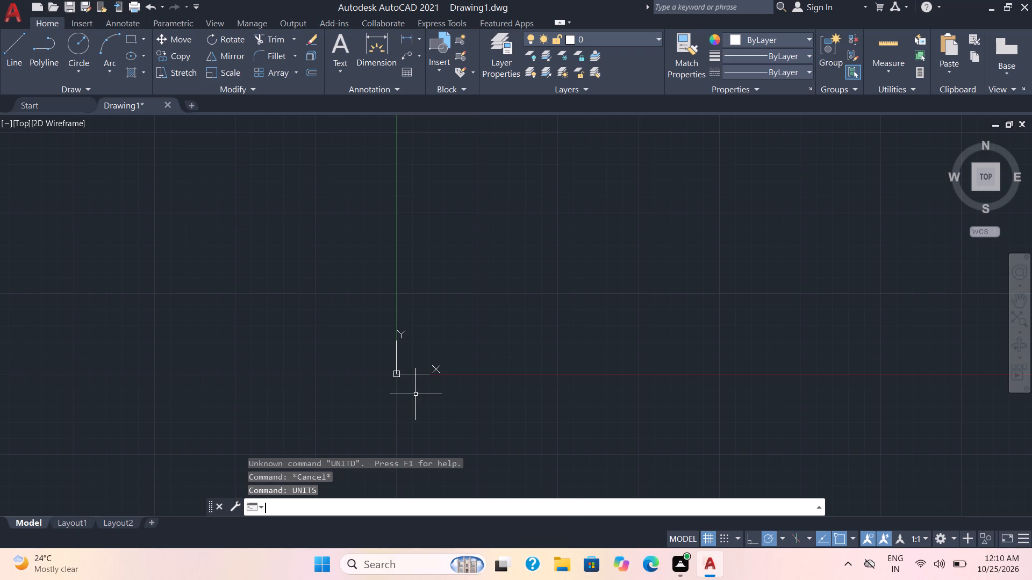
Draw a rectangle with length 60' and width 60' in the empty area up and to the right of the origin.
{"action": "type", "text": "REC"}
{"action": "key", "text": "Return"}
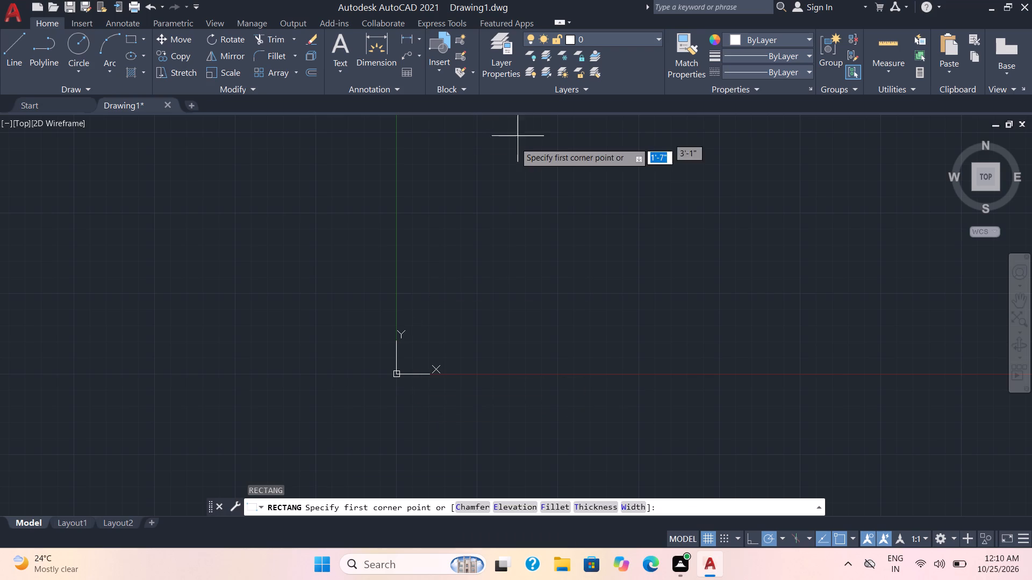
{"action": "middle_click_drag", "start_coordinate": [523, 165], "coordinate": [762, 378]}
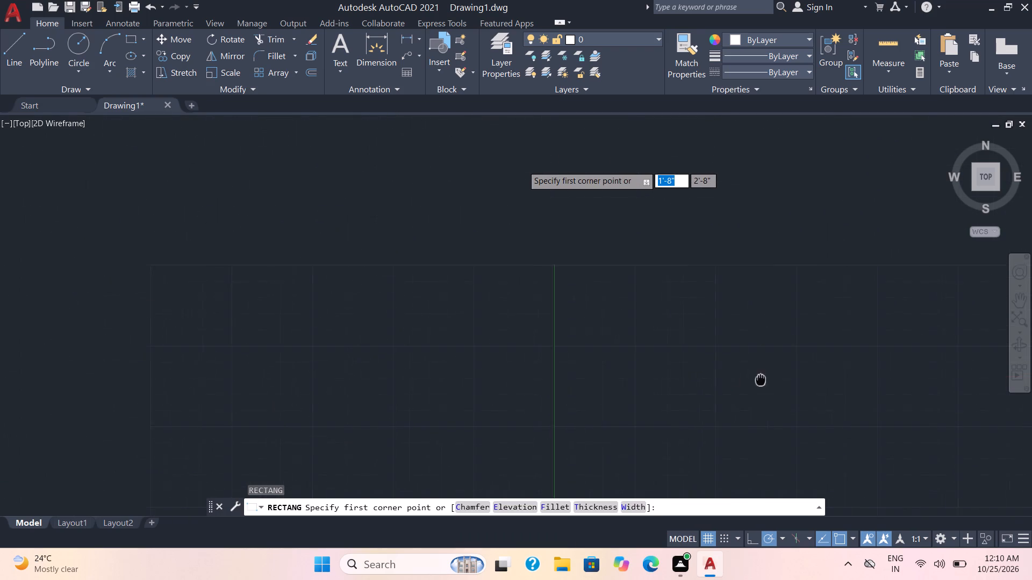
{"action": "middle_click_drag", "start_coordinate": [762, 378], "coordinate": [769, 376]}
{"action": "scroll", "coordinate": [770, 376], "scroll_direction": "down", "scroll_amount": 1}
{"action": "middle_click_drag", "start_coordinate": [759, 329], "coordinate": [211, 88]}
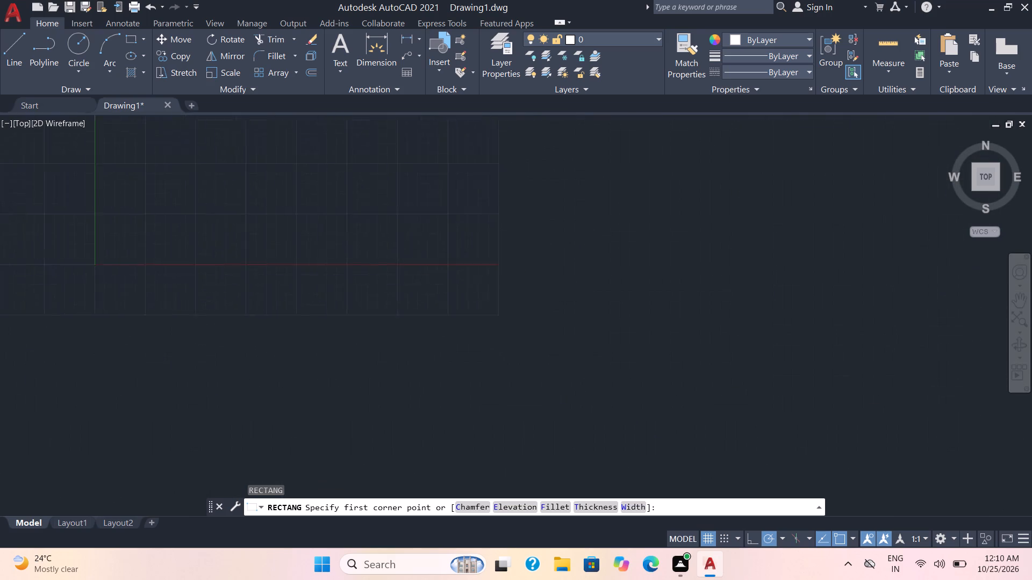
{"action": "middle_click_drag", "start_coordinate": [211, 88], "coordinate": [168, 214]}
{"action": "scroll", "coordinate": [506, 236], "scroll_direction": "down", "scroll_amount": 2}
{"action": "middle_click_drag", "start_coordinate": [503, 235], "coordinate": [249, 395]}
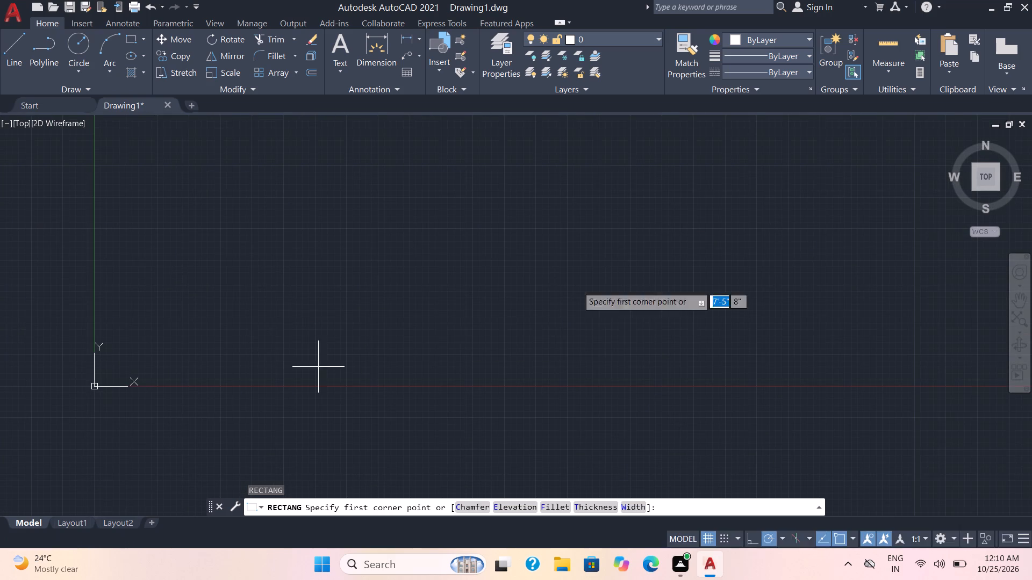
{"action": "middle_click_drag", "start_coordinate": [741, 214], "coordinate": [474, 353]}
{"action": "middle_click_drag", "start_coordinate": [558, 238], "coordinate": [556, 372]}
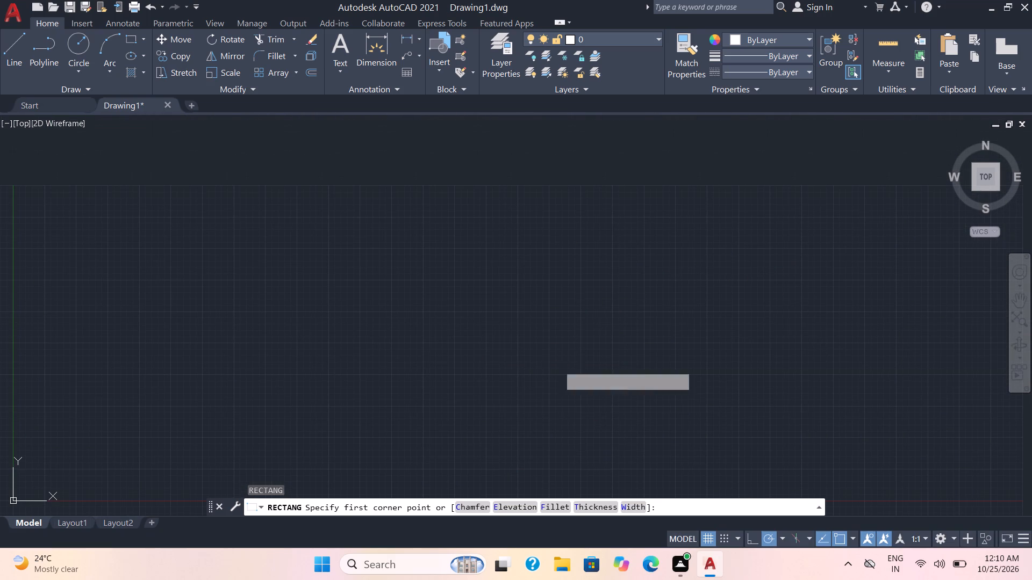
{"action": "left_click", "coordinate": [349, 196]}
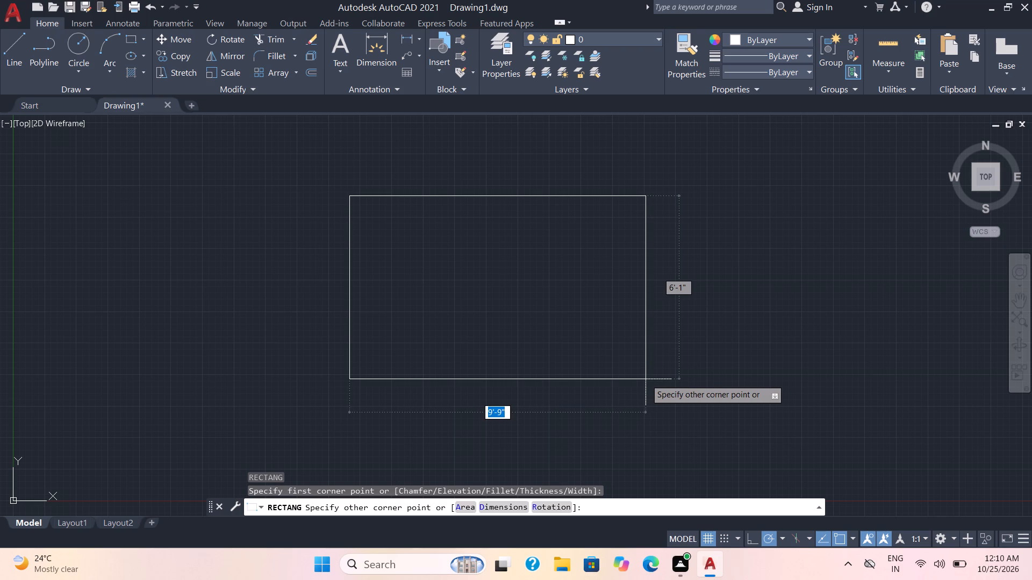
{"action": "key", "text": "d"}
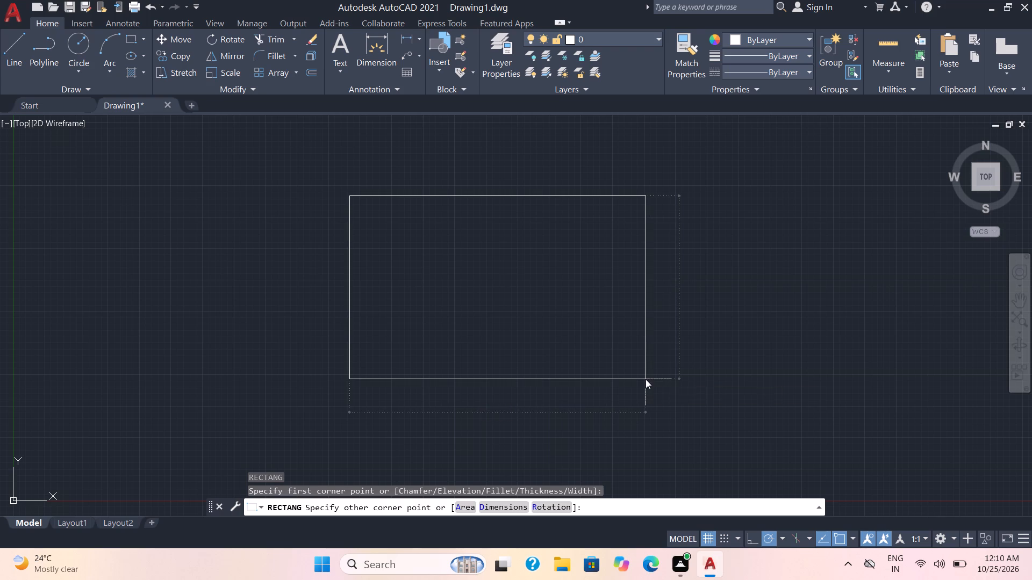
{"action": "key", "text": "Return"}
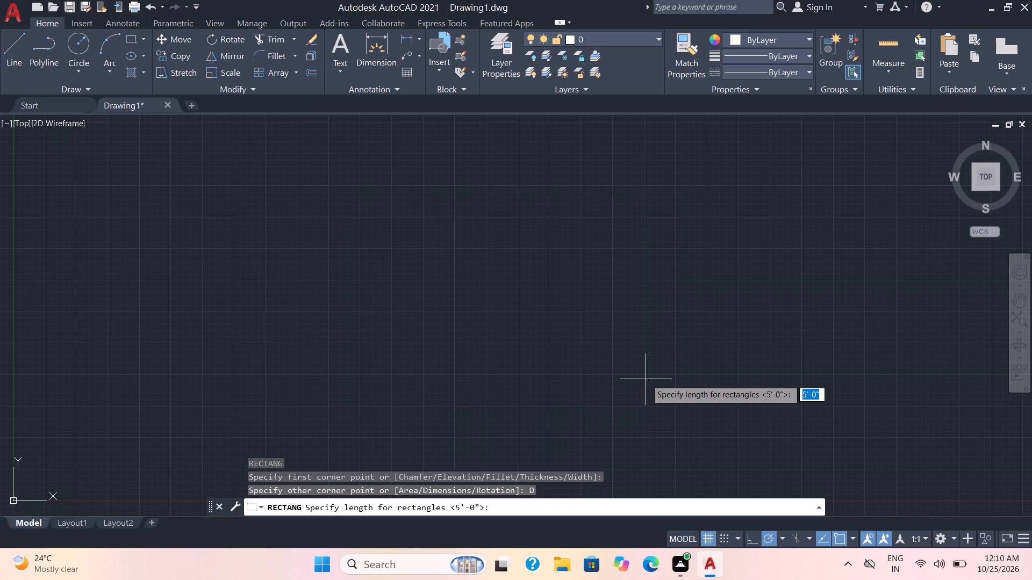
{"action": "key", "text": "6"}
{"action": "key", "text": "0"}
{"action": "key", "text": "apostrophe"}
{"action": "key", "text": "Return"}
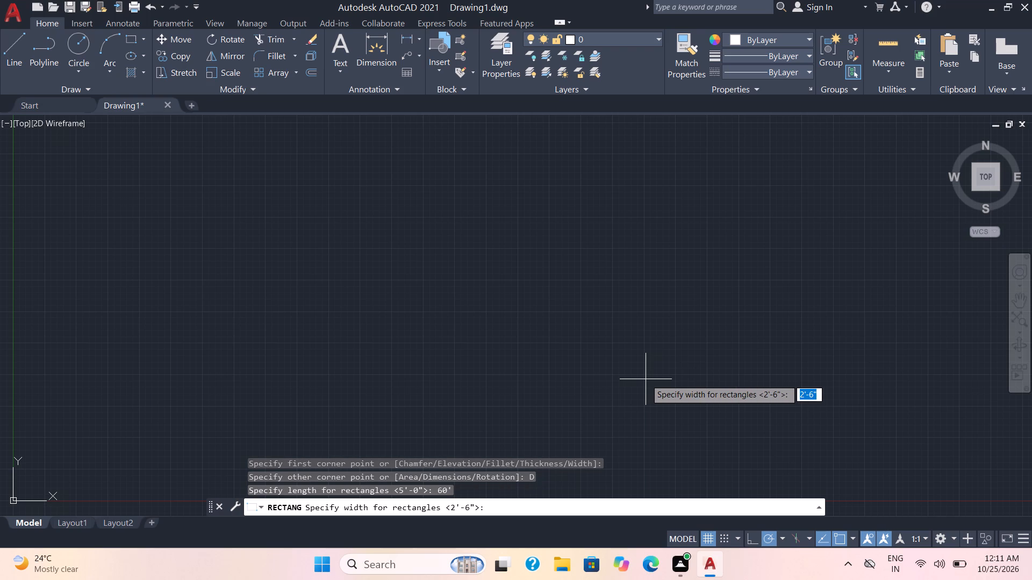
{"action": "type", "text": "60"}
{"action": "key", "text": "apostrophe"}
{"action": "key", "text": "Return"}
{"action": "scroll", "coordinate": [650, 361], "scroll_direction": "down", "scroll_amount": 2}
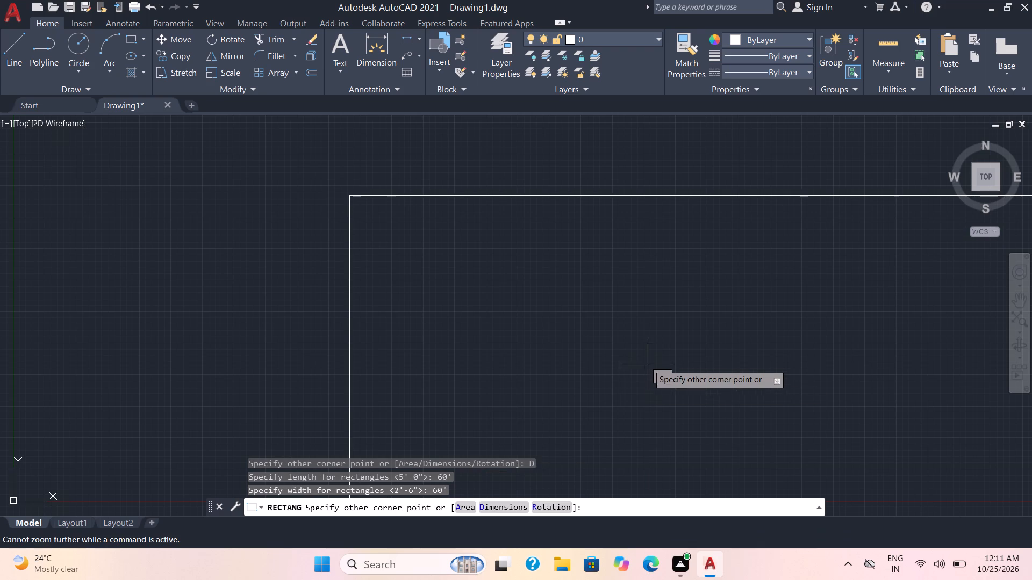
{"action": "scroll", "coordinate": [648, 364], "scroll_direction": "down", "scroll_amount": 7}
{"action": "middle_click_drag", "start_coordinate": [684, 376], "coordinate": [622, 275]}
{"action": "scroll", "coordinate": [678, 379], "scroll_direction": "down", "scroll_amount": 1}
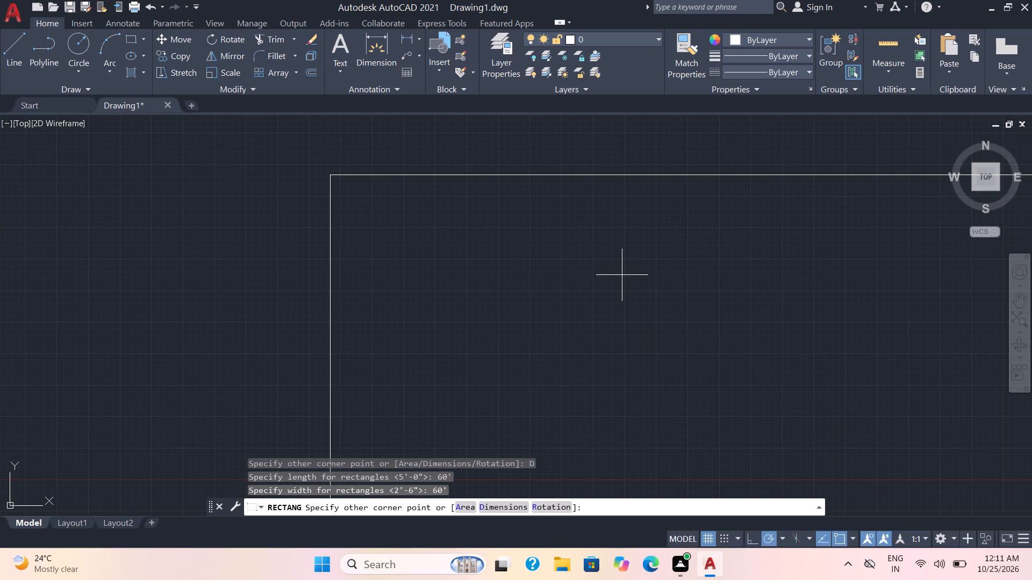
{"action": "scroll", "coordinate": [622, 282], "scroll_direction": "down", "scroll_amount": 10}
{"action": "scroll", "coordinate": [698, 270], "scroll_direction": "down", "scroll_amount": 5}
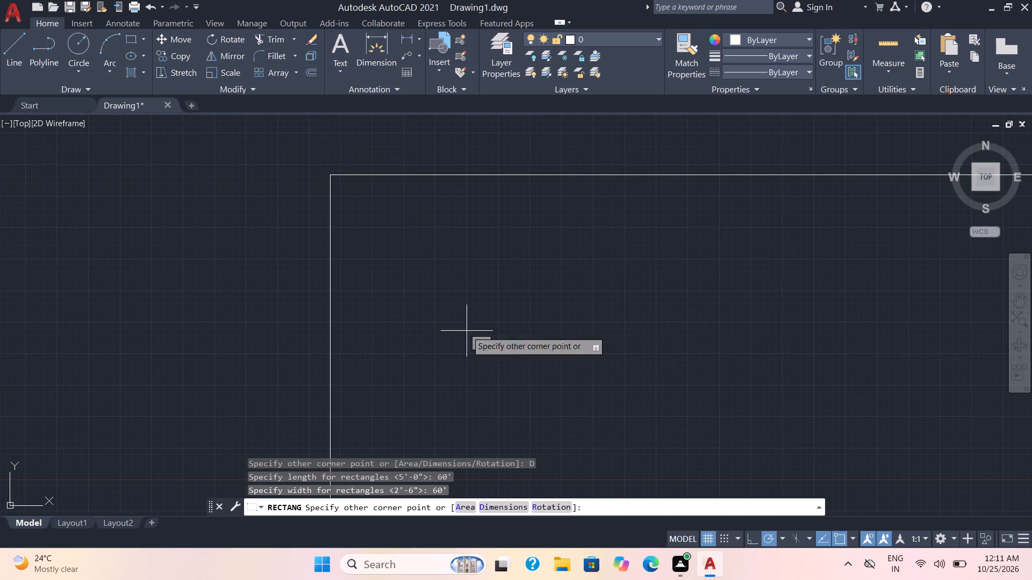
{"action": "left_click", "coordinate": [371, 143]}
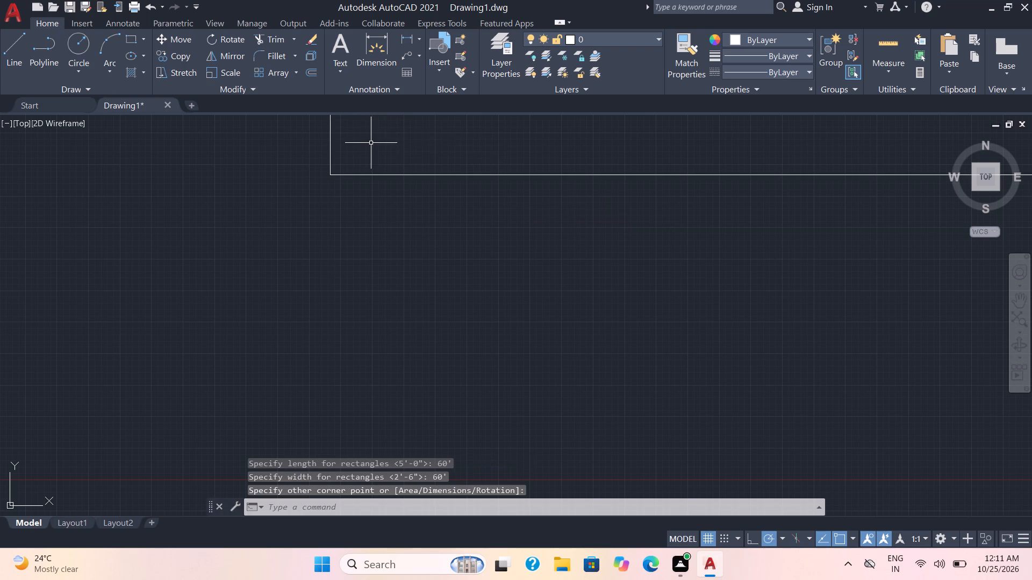
Measure the square's side lengths with the quick measuring tool.
{"action": "scroll", "coordinate": [399, 164], "scroll_direction": "down", "scroll_amount": 3}
{"action": "scroll", "coordinate": [467, 170], "scroll_direction": "down", "scroll_amount": 4}
{"action": "middle_click_drag", "start_coordinate": [526, 172], "coordinate": [519, 318]}
{"action": "scroll", "coordinate": [515, 310], "scroll_direction": "up", "scroll_amount": 4}
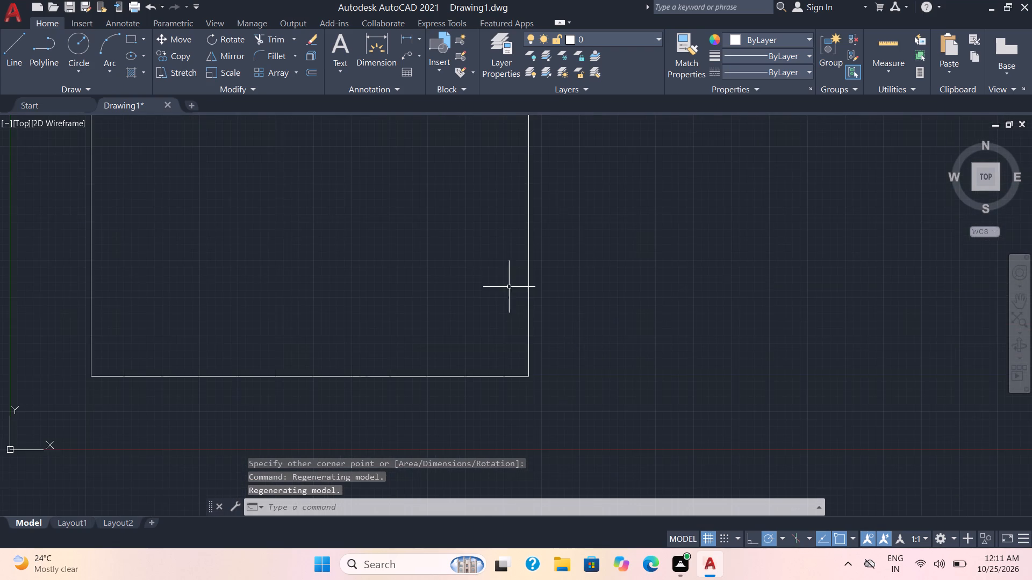
{"action": "middle_click_drag", "start_coordinate": [493, 265], "coordinate": [666, 382]}
{"action": "scroll", "coordinate": [666, 382], "scroll_direction": "down", "scroll_amount": 3}
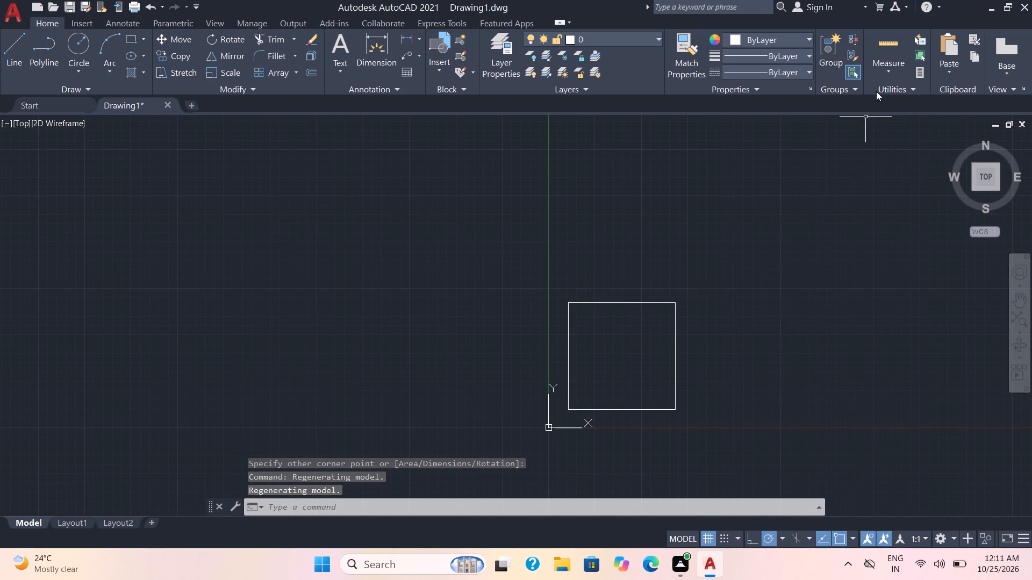
{"action": "left_click", "coordinate": [894, 49]}
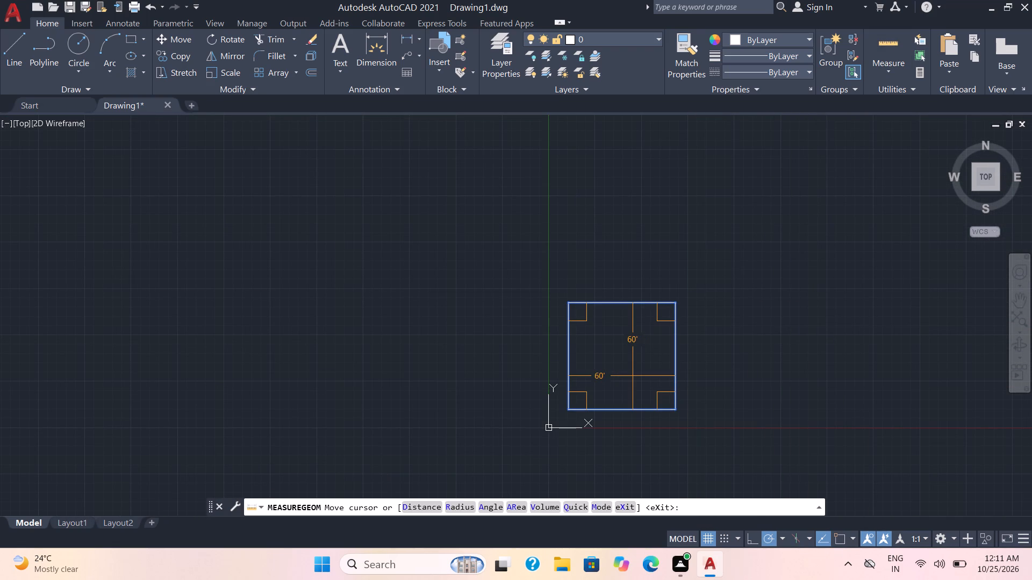
{"action": "key", "text": "Escape"}
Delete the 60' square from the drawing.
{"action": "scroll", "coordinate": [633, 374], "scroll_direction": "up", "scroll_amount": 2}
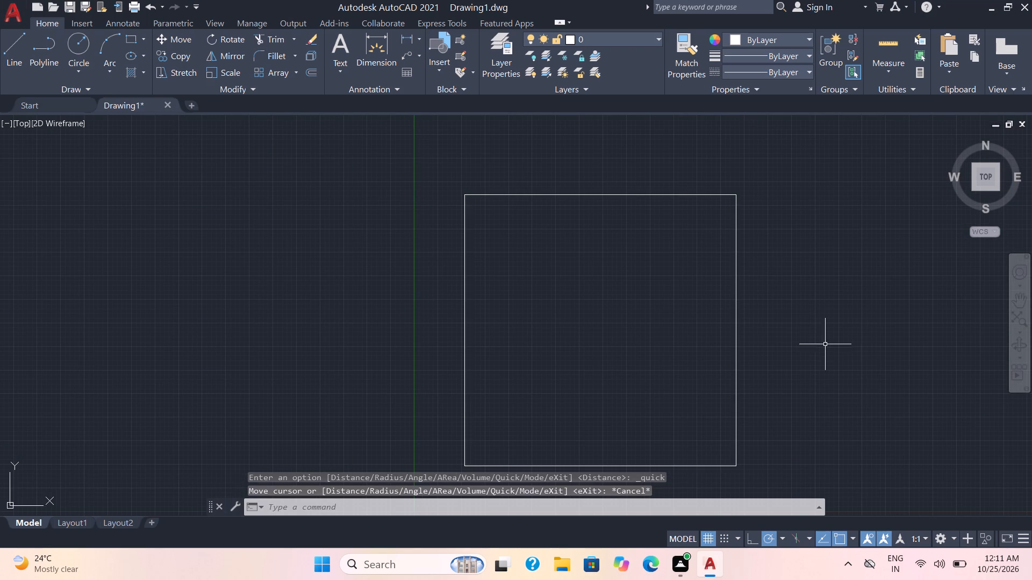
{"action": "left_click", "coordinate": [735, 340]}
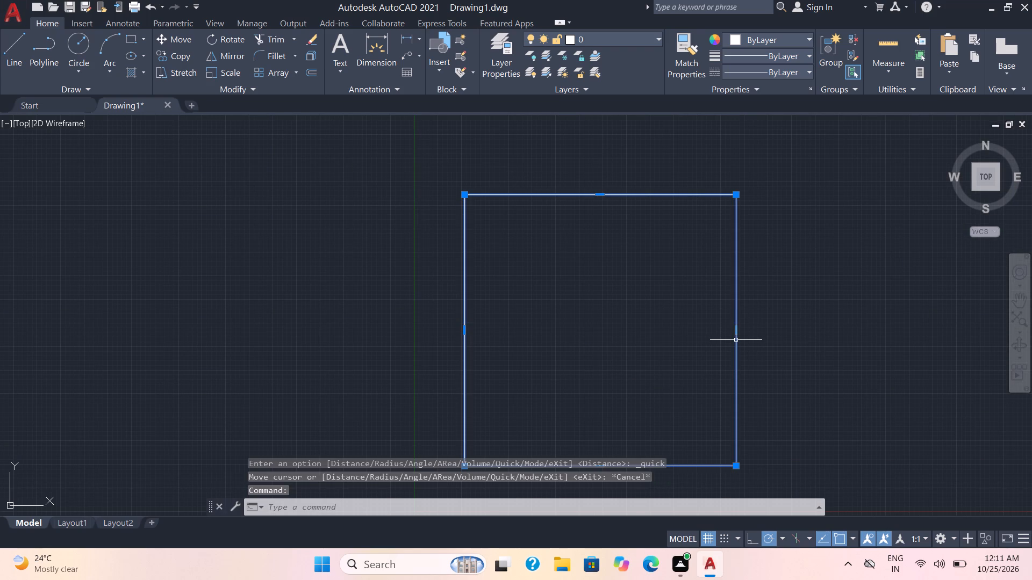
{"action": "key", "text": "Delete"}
Draw a rectangle with length 80' and width 40', extending down and to the right from its first corner.
{"action": "key", "text": "e"}
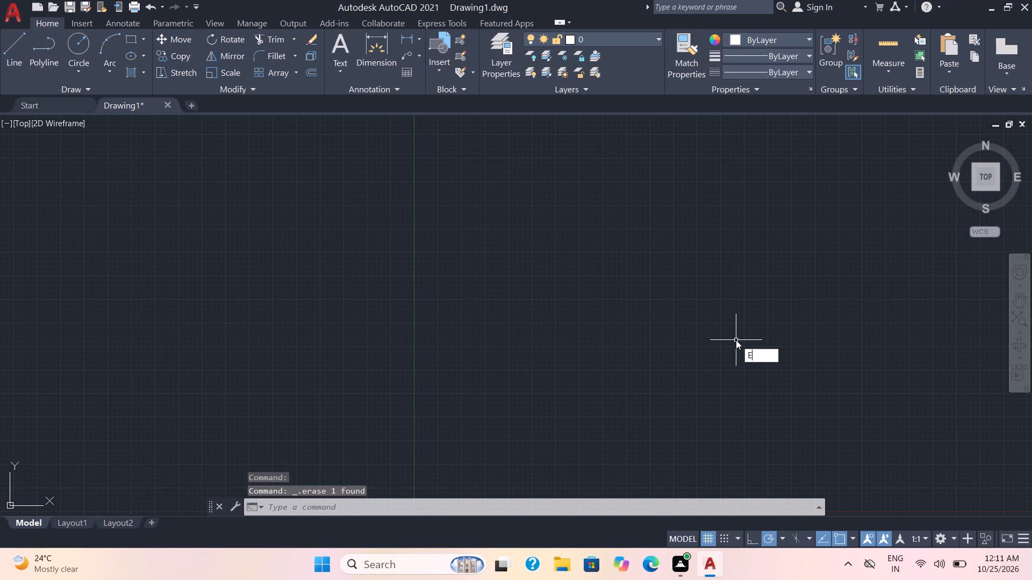
{"action": "key", "text": "BackSpace"}
{"action": "type", "text": "REC"}
{"action": "key", "text": "Return"}
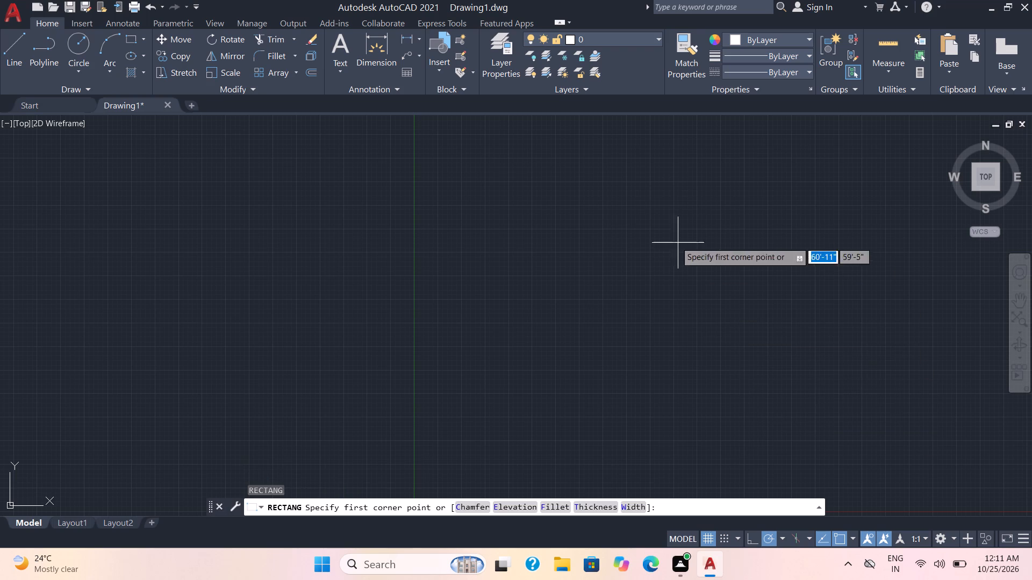
{"action": "left_click_drag", "start_coordinate": [593, 207], "coordinate": [614, 223]}
{"action": "key", "text": "d"}
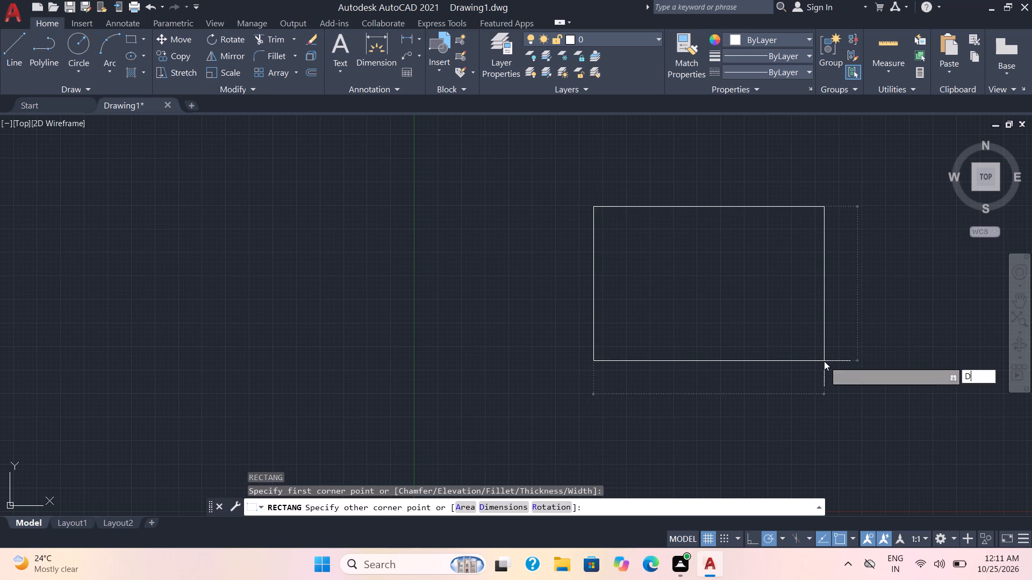
{"action": "key", "text": "Return"}
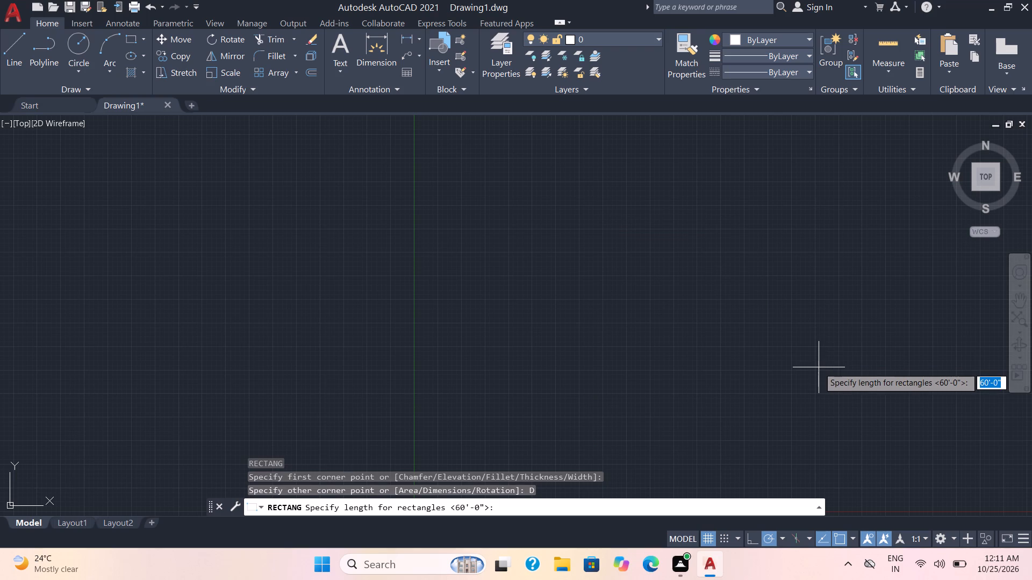
{"action": "type", "text": "80"}
{"action": "key", "text": "apostrophe"}
{"action": "key", "text": "Return"}
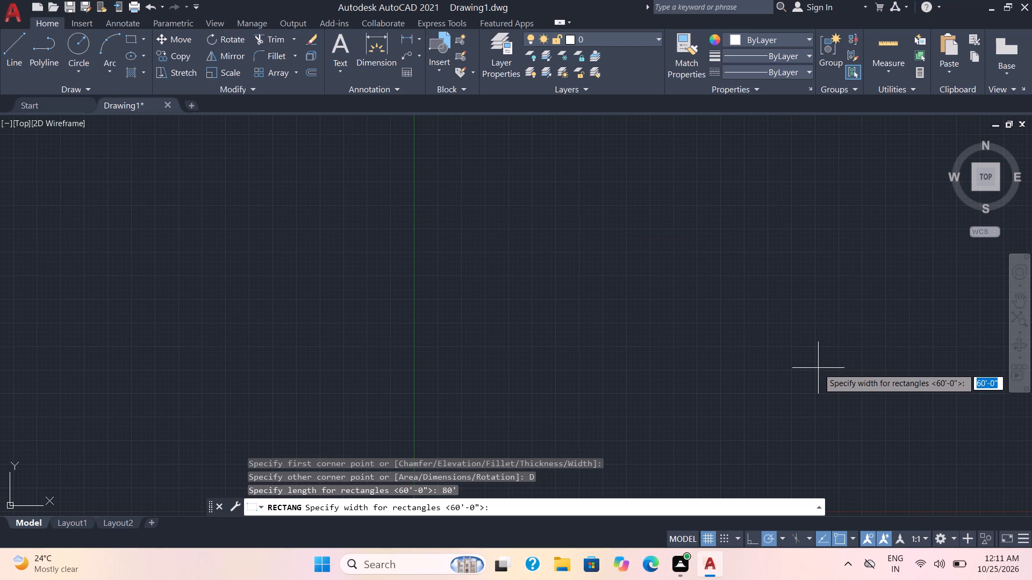
{"action": "type", "text": "40'"}
{"action": "key", "text": "Return"}
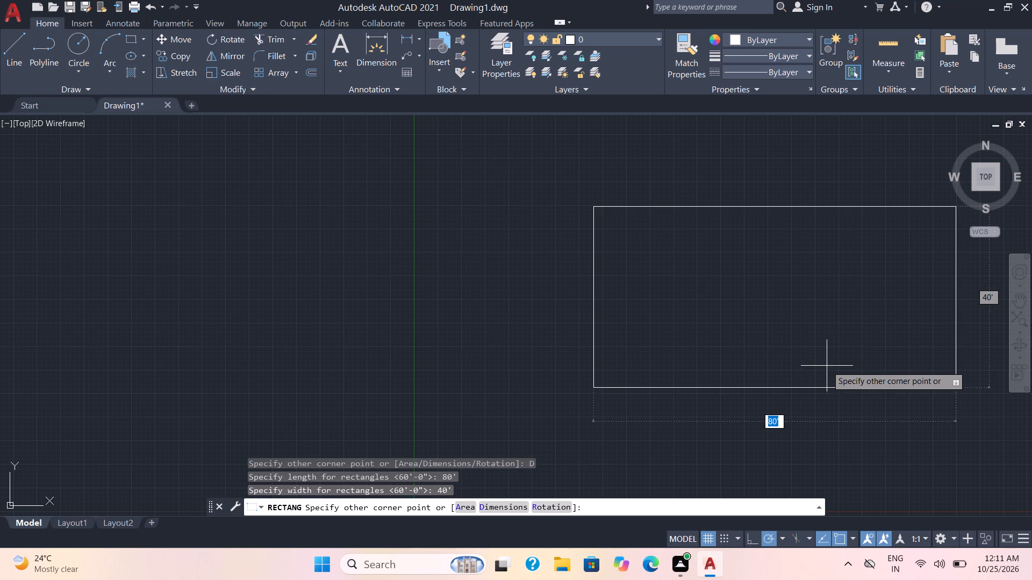
{"action": "left_click", "coordinate": [810, 371]}
Explode the 80' by 40' rectangle into separate lines.
{"action": "middle_click_drag", "start_coordinate": [850, 358], "coordinate": [636, 355]}
{"action": "scroll", "coordinate": [687, 320], "scroll_direction": "up", "scroll_amount": 1}
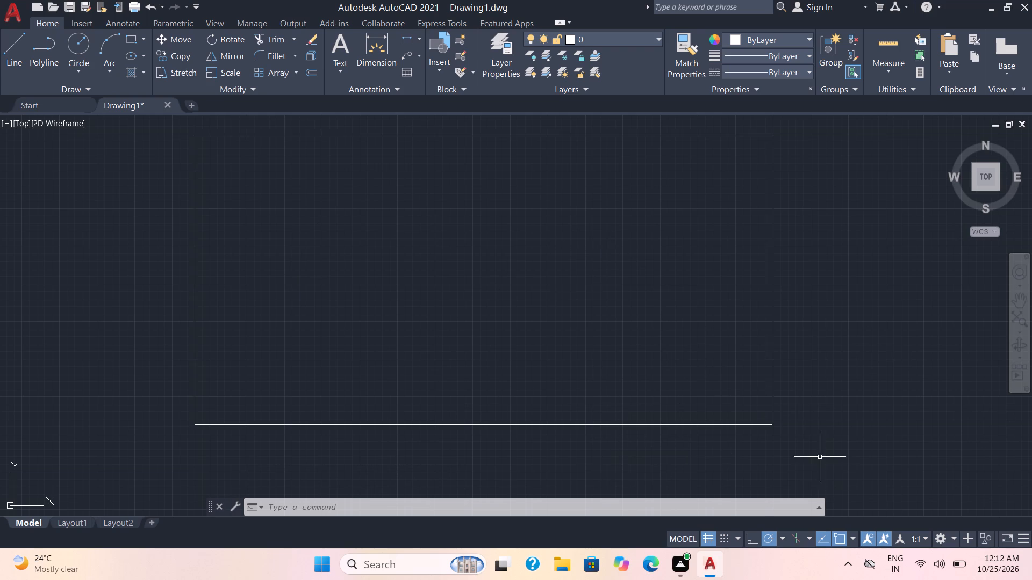
{"action": "left_click", "coordinate": [804, 435]}
{"action": "left_click", "coordinate": [29, 165]}
{"action": "key", "text": "x"}
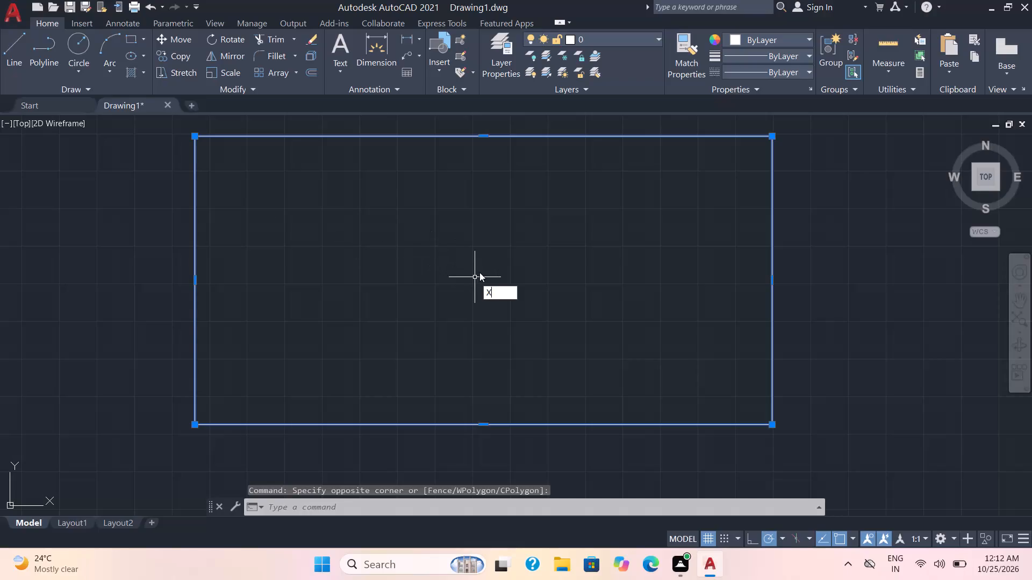
{"action": "key", "text": "Return"}
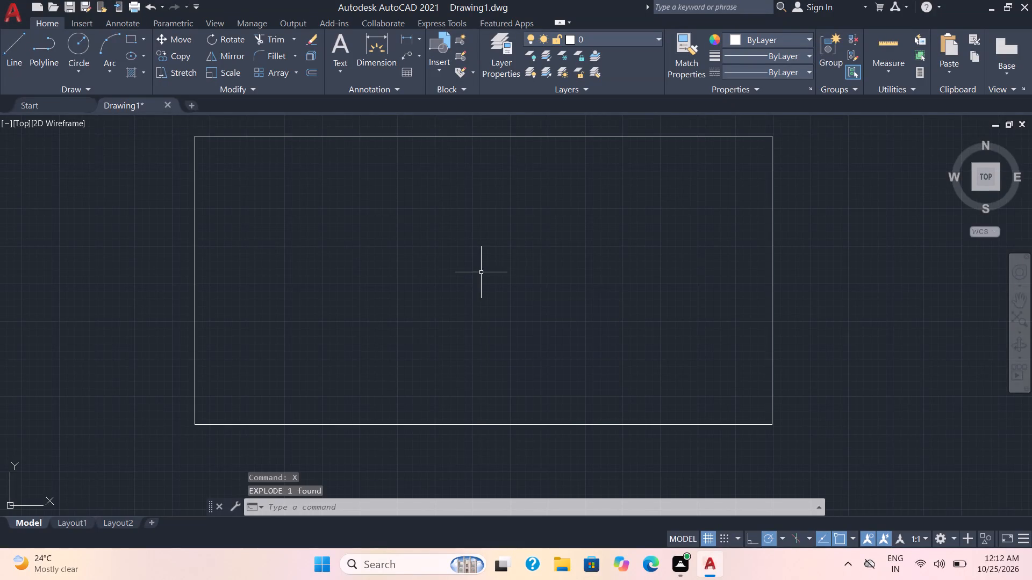
Offset the rectangle's top edge 20' inward to create a horizontal line across it.
{"action": "key", "text": "o"}
{"action": "key", "text": "Return"}
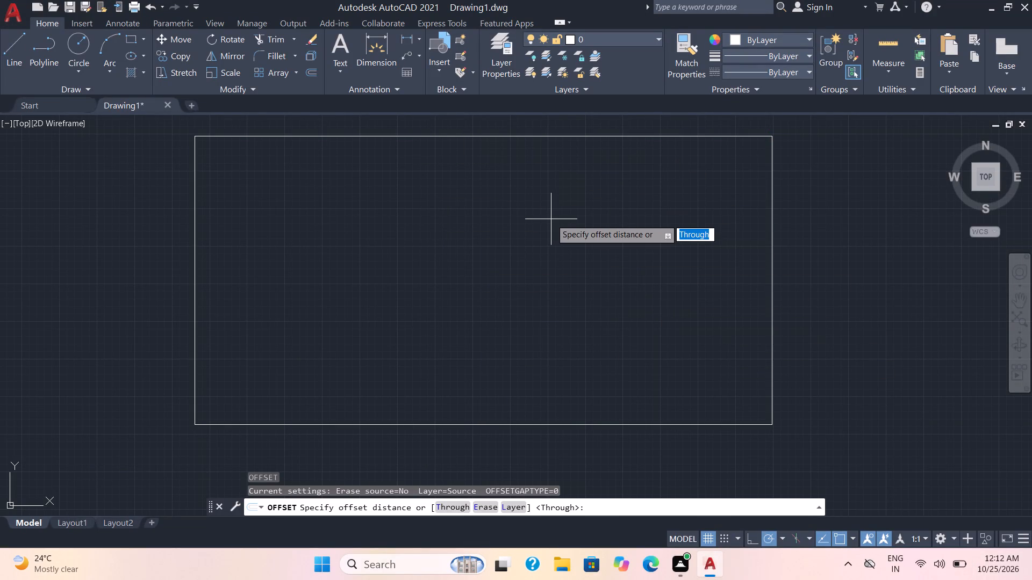
{"action": "type", "text": "20"}
{"action": "key", "text": "apostrophe"}
{"action": "key", "text": "Return"}
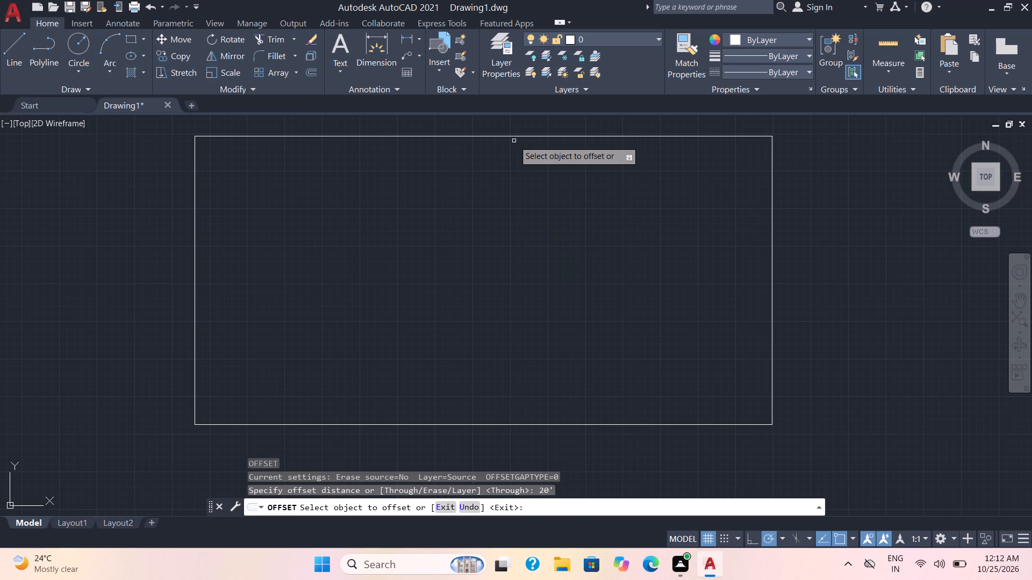
{"action": "left_click", "coordinate": [510, 137]}
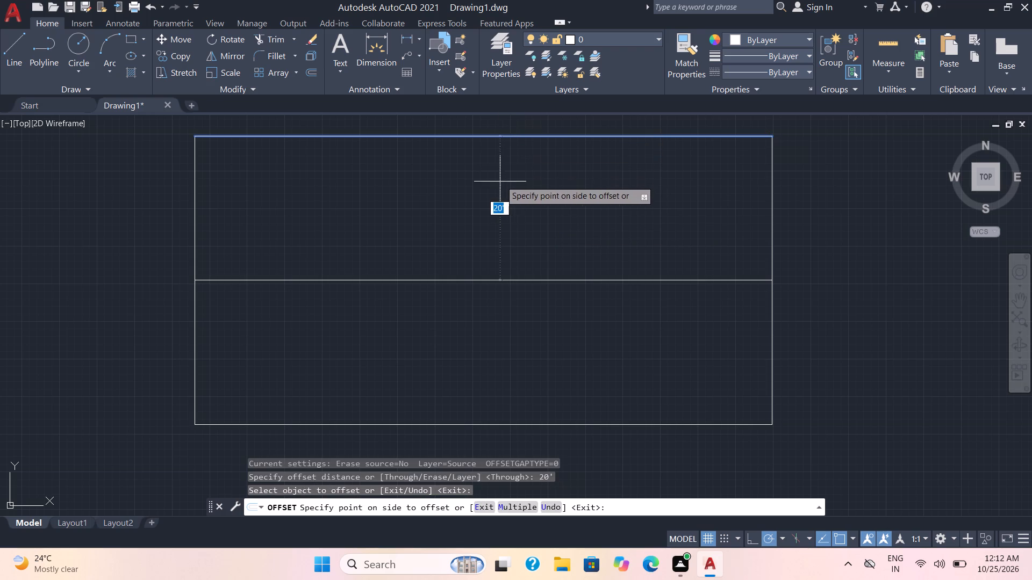
{"action": "left_click", "coordinate": [497, 190]}
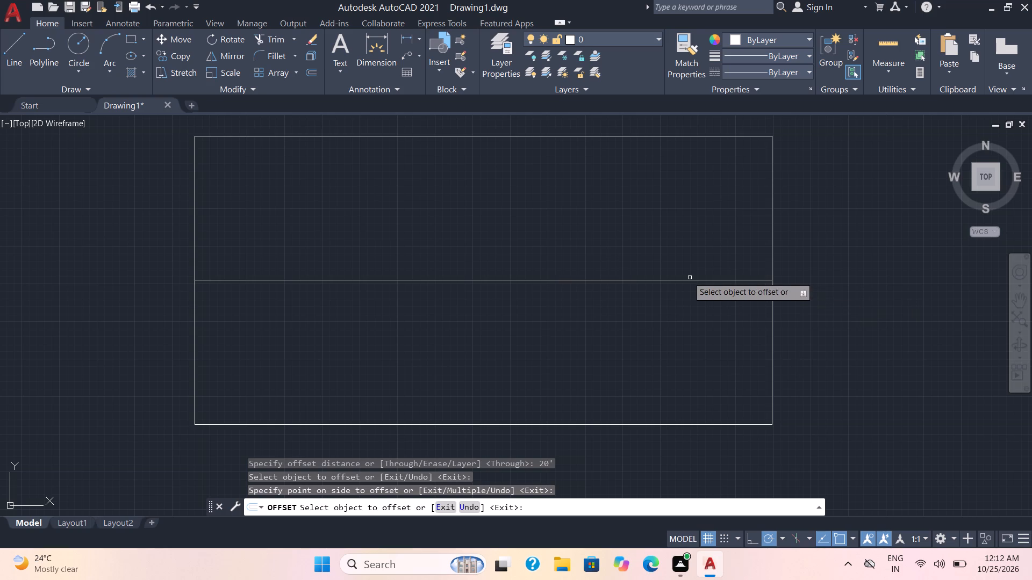
{"action": "key", "text": "Escape"}
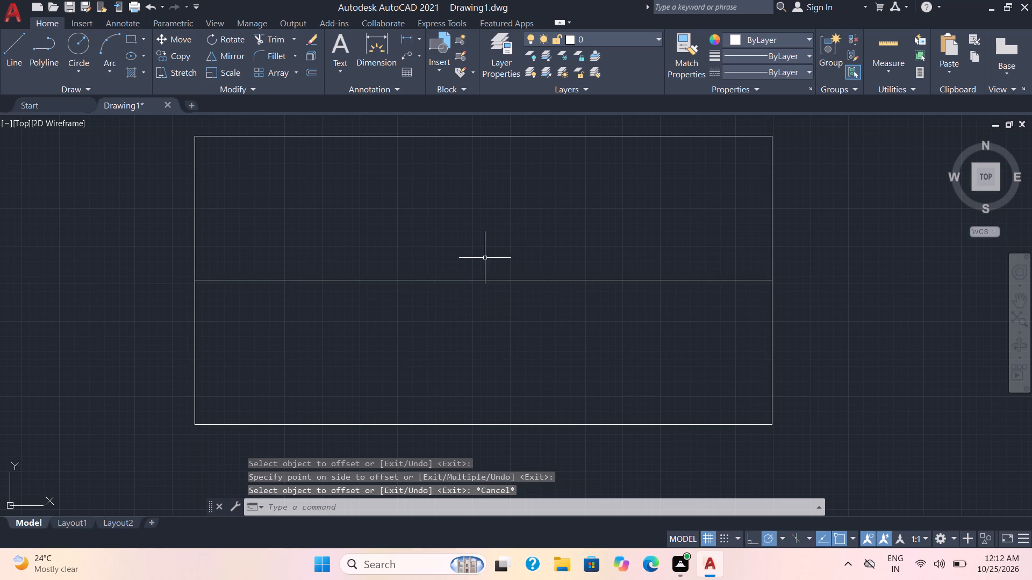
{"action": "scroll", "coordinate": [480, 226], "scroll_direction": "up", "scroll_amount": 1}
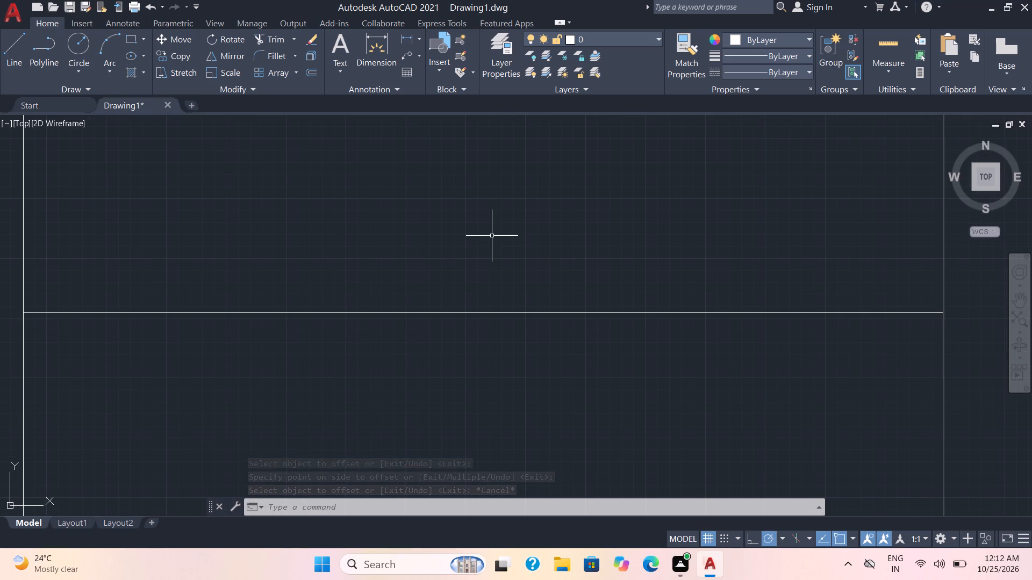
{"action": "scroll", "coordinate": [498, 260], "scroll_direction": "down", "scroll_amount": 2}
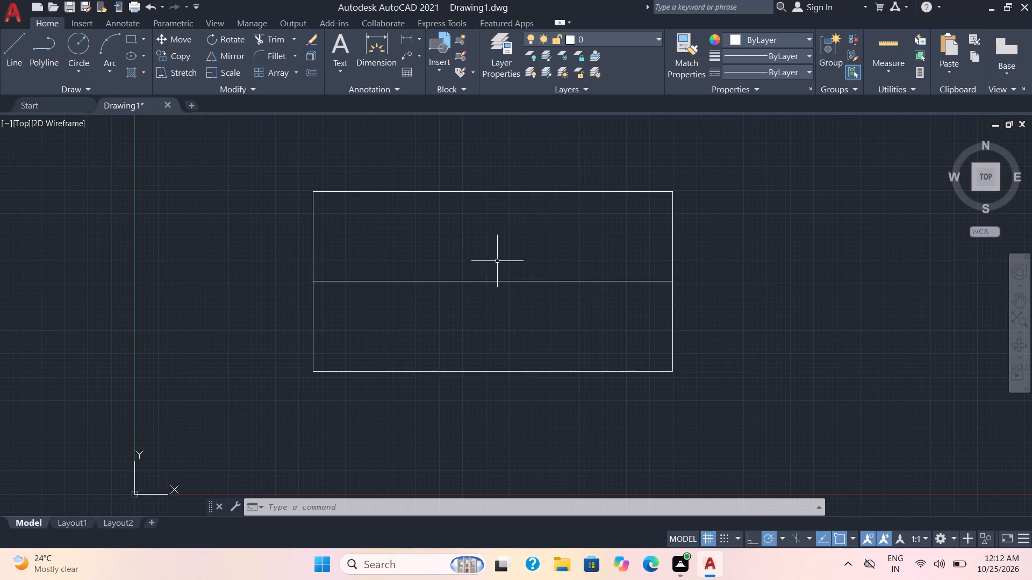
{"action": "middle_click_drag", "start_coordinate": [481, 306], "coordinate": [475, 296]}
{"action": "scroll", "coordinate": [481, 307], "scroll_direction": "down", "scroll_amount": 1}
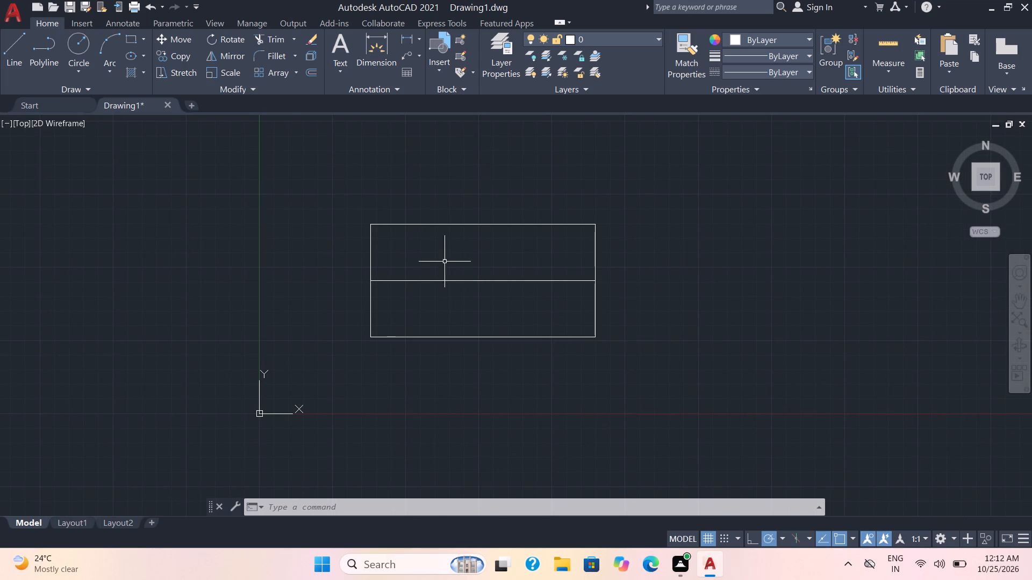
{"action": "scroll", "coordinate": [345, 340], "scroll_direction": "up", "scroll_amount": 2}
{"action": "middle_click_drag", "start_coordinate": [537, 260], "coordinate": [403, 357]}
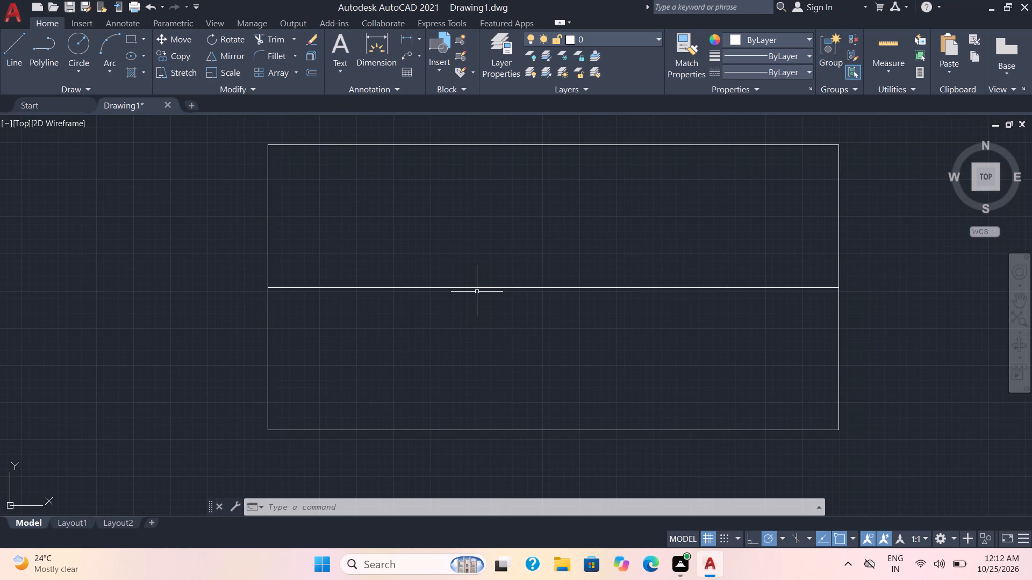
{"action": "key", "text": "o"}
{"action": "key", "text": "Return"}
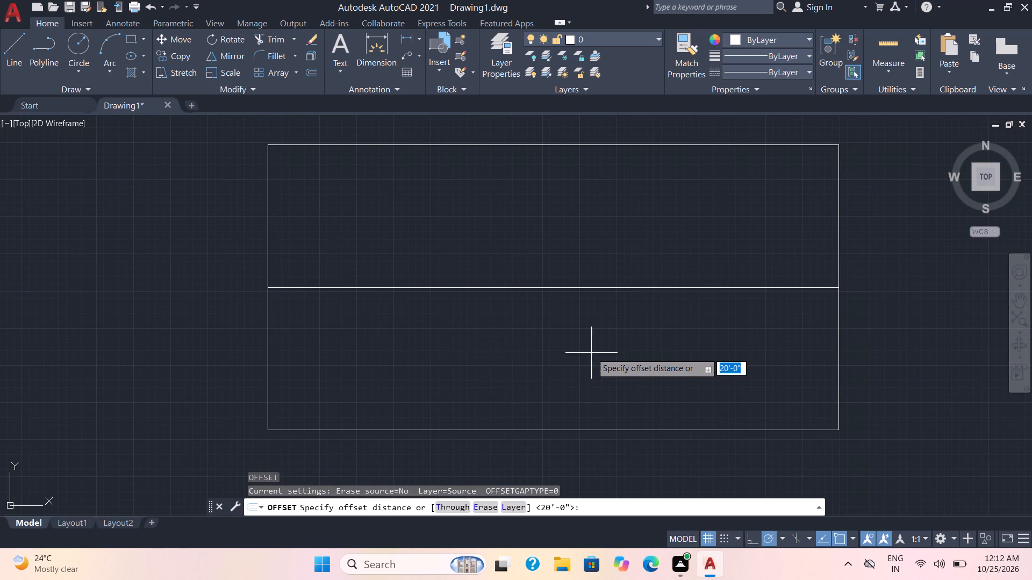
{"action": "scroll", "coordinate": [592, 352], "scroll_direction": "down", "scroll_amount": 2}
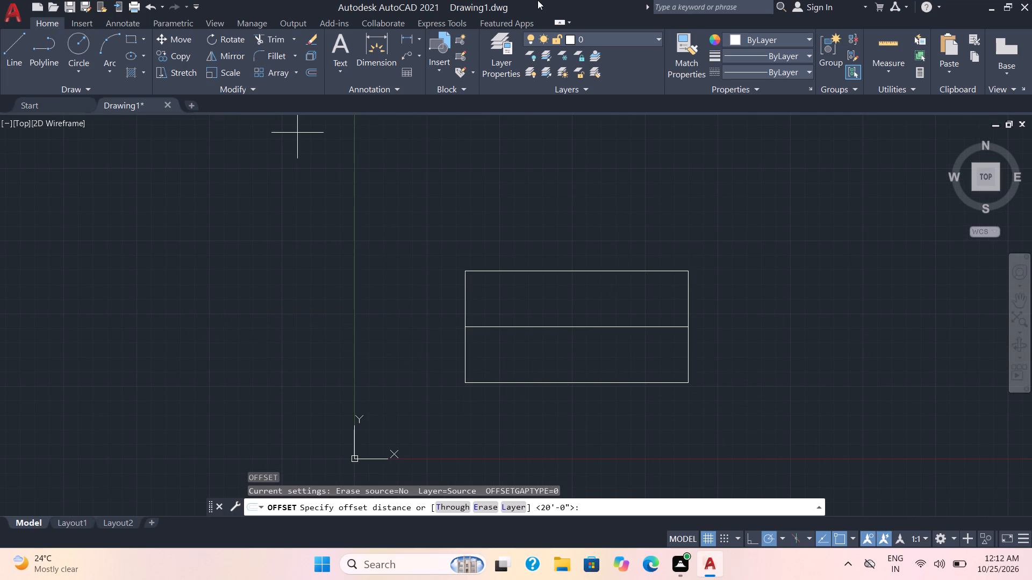
Check the distances within the divided rectangle using quick measurement.
{"action": "left_click", "coordinate": [873, 48]}
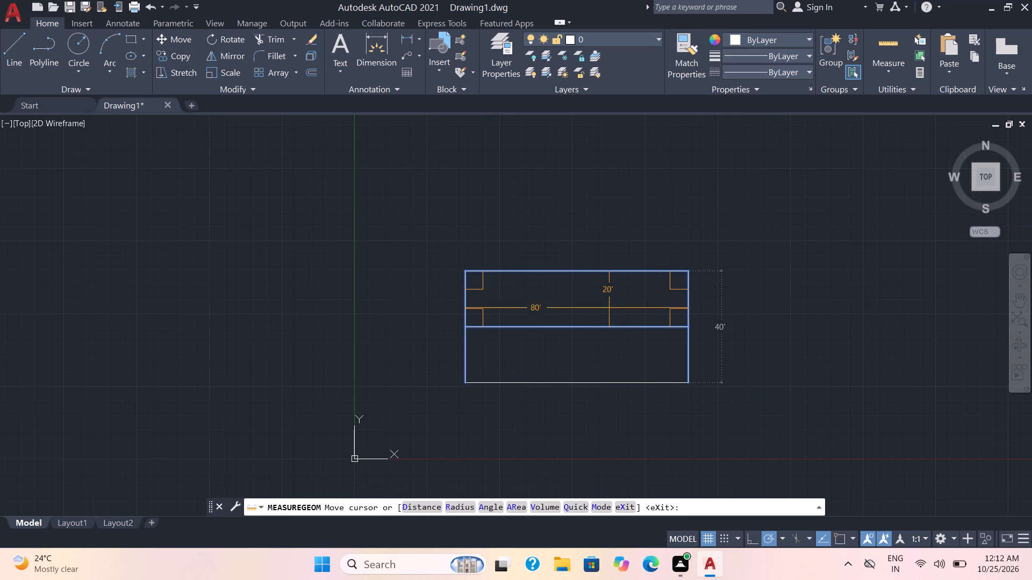
{"action": "key", "text": "Escape"}
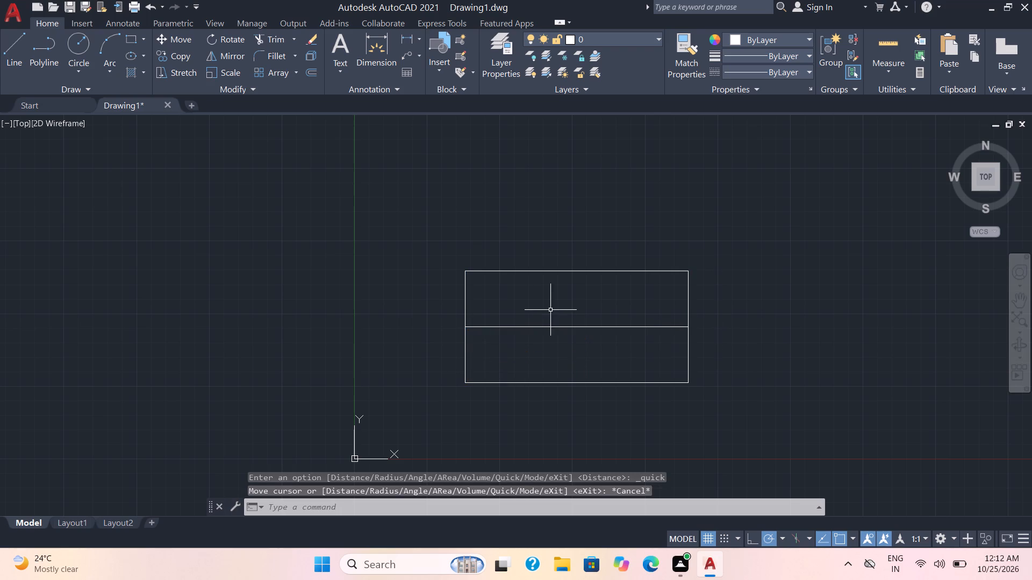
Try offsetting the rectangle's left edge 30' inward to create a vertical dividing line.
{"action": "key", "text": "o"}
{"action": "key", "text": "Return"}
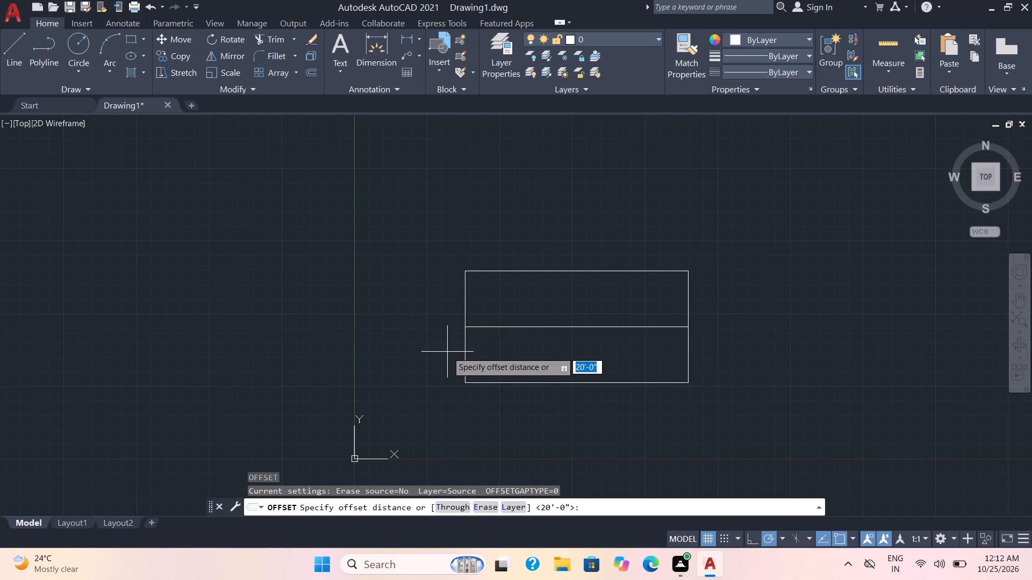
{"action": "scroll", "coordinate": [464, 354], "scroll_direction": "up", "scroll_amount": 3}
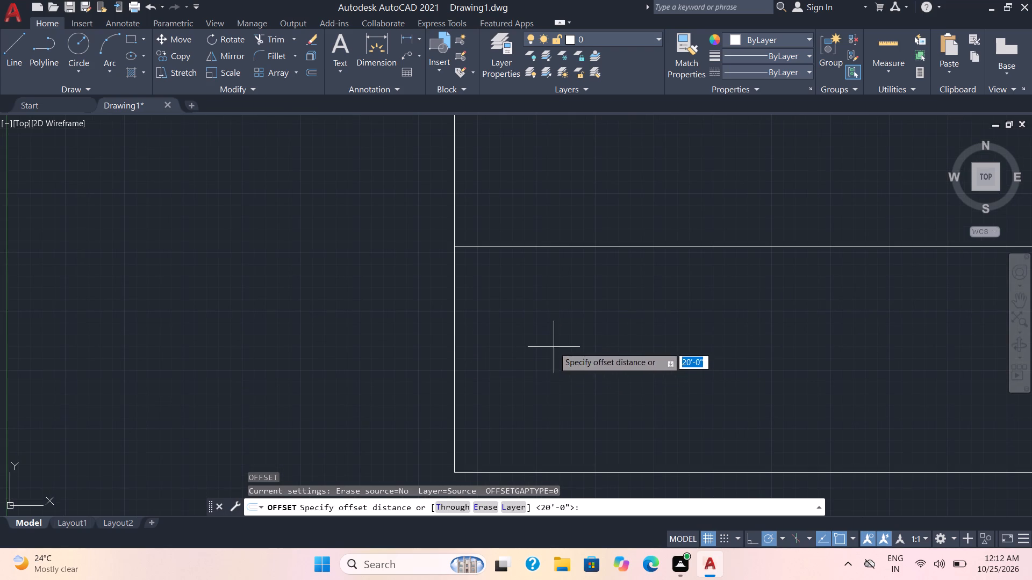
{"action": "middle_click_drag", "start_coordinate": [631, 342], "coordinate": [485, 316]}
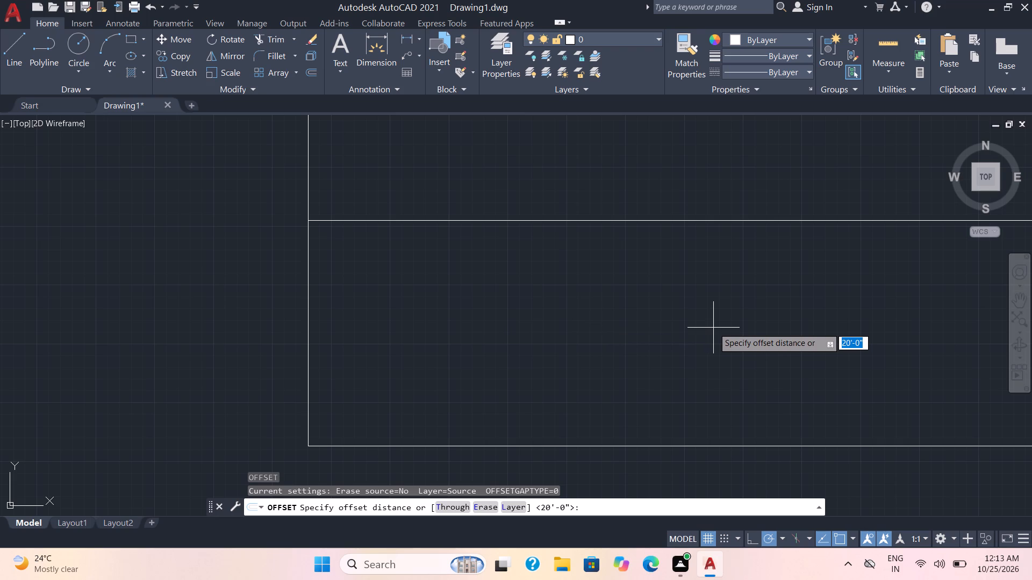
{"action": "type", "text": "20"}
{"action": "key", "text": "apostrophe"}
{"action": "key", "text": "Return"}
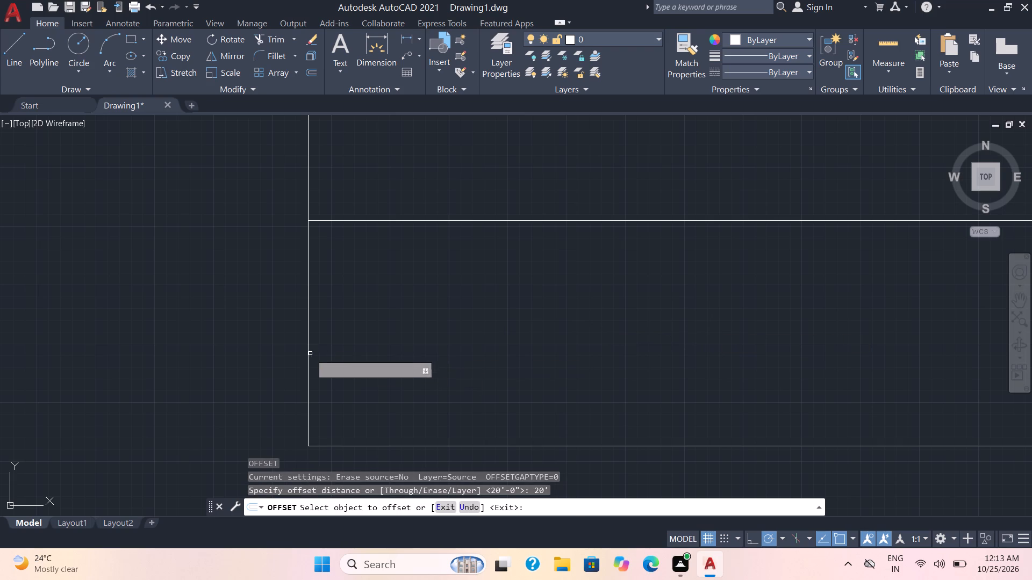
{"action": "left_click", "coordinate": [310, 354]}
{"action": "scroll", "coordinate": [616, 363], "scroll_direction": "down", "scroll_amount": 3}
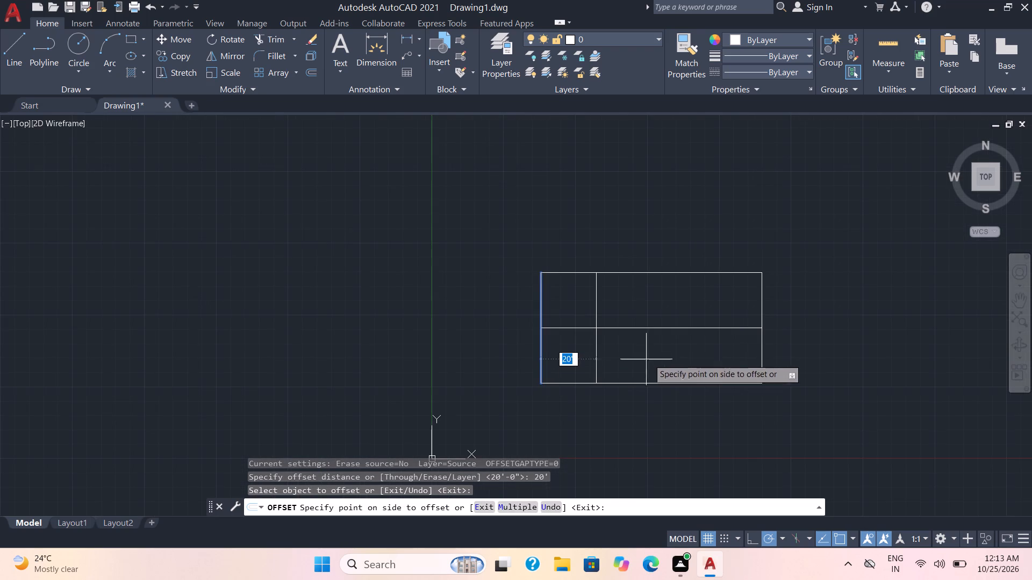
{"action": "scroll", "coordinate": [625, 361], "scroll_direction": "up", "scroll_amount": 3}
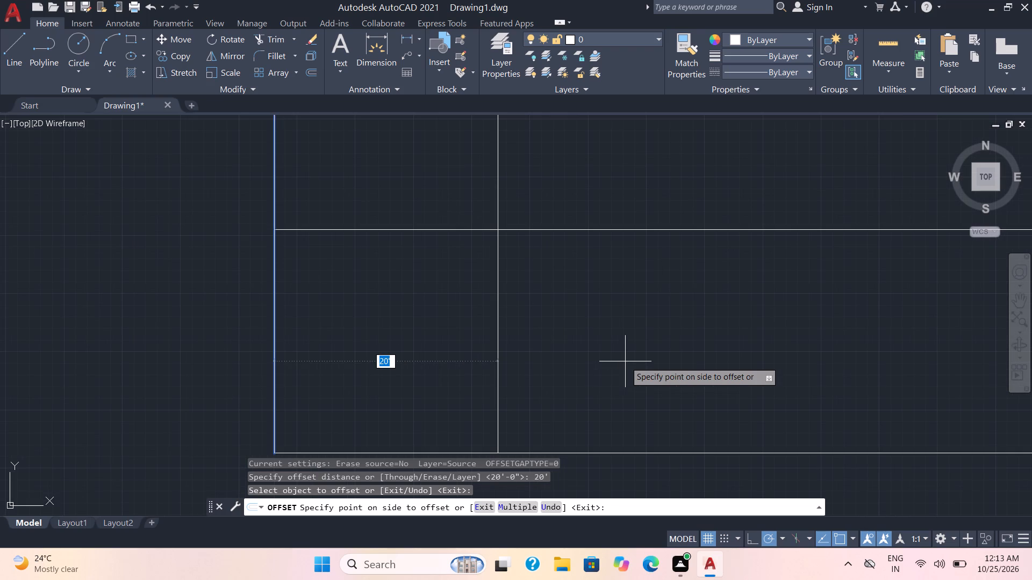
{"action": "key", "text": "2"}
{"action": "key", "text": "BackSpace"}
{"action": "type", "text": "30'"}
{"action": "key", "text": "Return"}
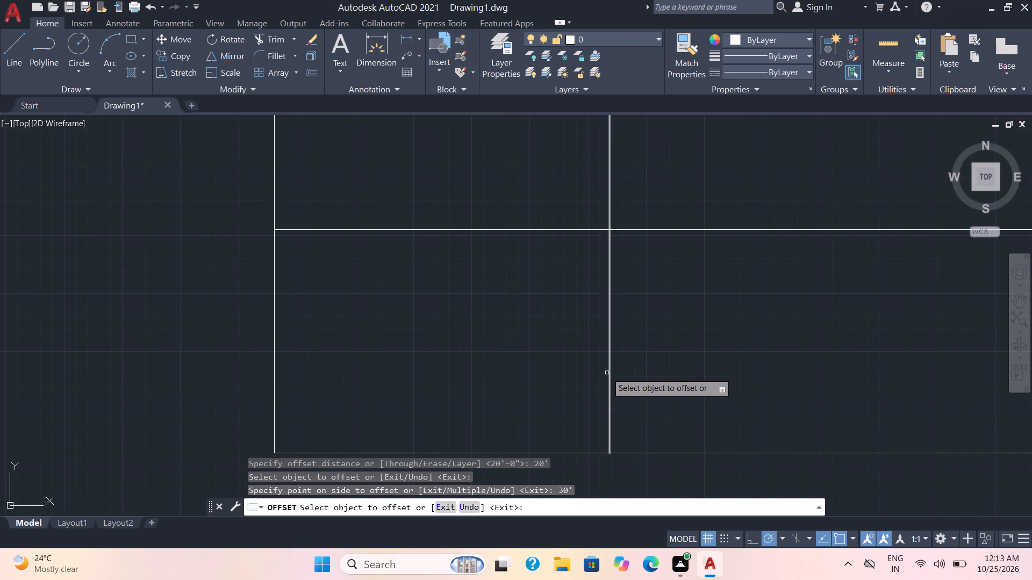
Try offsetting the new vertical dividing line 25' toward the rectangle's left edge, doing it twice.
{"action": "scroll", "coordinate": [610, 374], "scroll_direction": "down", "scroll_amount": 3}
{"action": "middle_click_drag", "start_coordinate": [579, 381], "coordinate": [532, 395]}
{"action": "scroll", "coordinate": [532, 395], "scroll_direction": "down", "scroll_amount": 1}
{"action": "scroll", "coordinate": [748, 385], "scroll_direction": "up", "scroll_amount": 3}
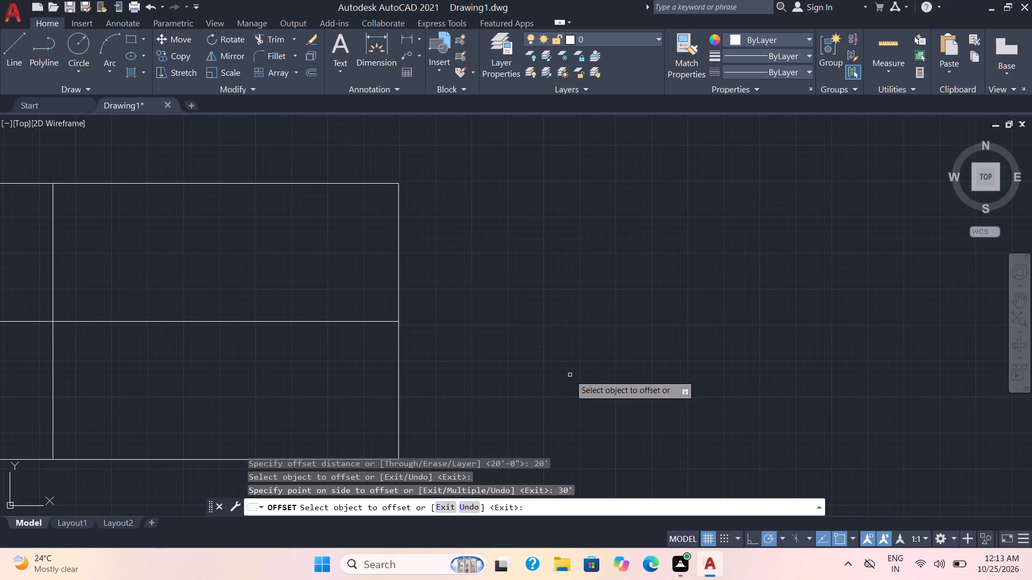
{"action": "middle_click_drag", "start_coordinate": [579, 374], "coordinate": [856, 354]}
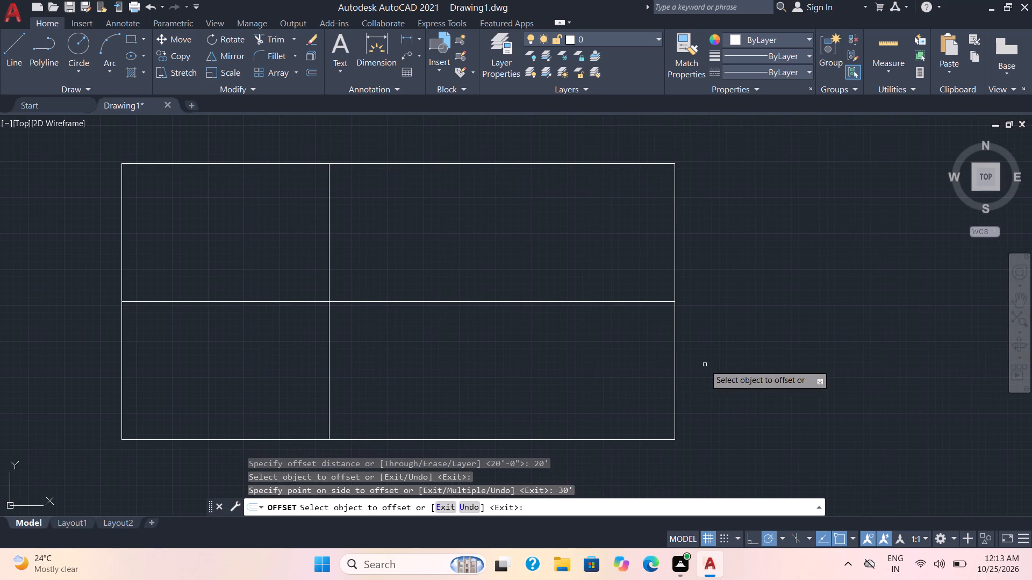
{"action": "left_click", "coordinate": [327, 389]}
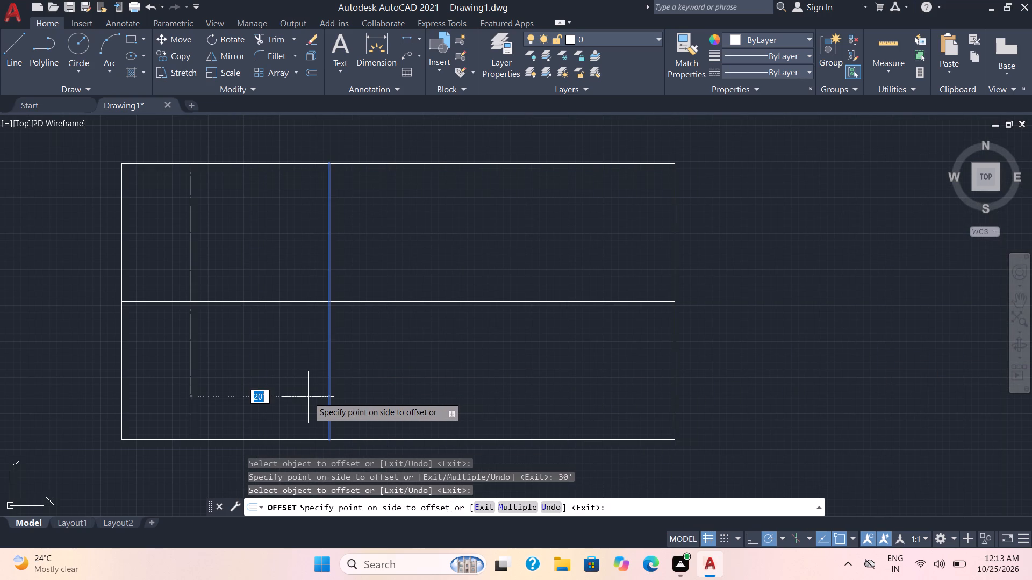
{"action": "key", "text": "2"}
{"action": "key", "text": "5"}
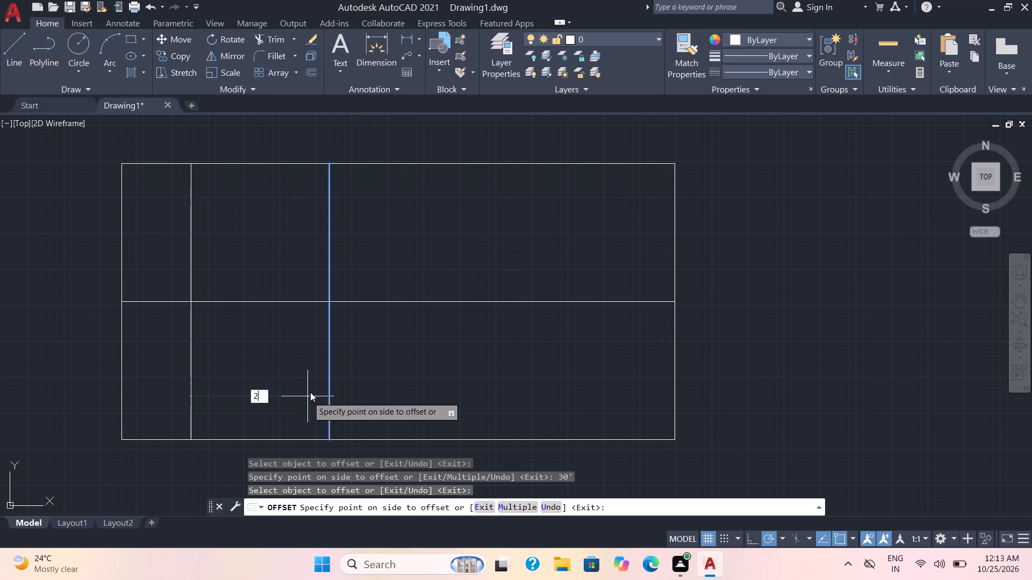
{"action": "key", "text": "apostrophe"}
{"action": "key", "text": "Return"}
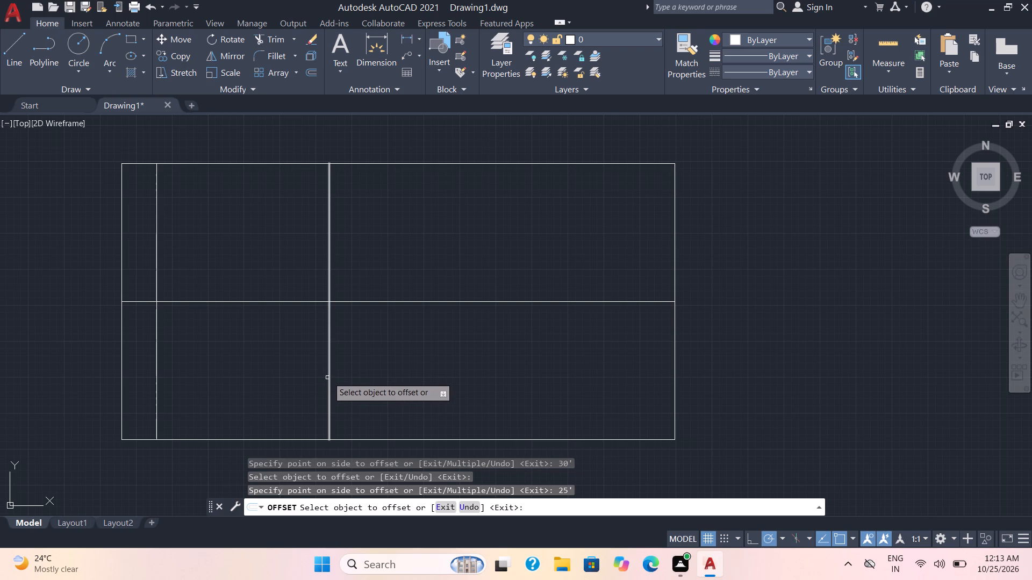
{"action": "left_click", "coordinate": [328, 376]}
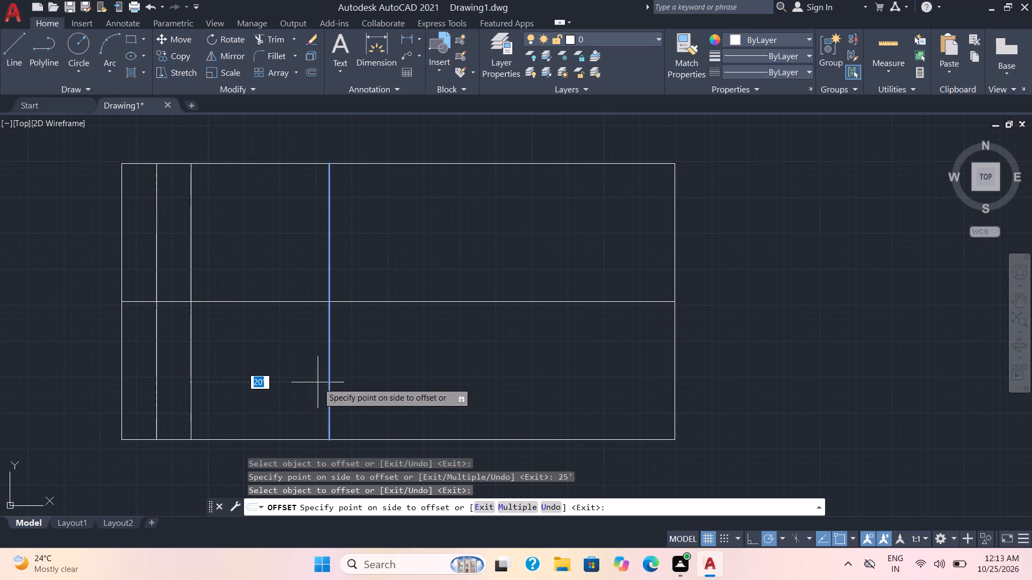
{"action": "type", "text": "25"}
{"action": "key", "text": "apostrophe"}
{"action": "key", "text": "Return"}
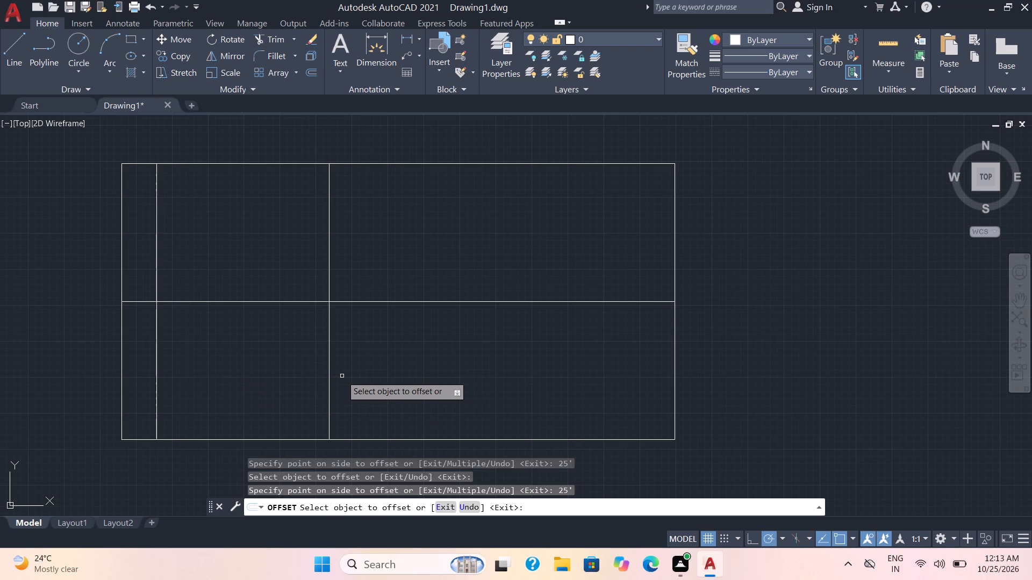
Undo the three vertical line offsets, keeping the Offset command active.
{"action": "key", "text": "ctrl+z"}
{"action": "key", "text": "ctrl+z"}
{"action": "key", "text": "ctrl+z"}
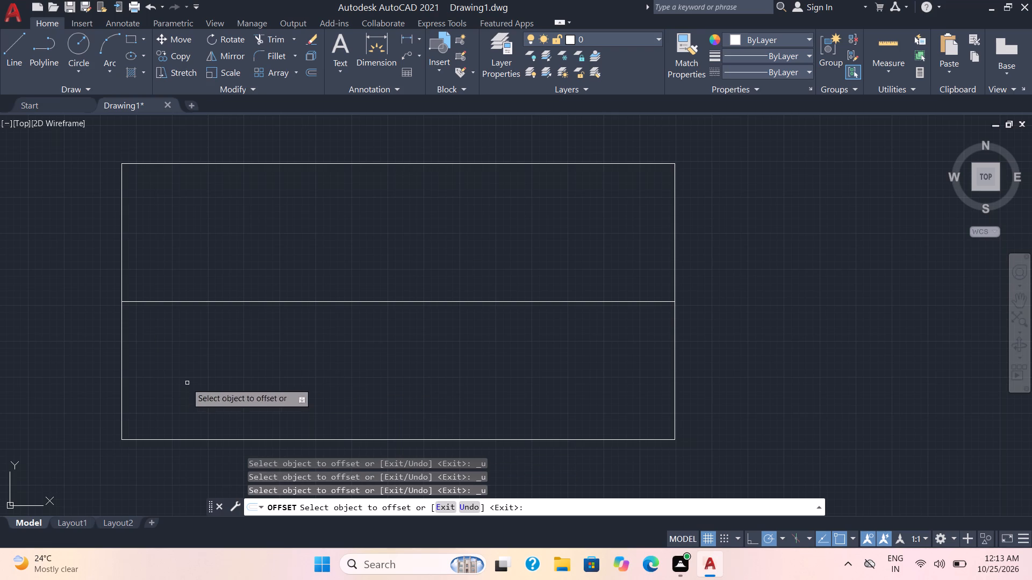
Offset the rectangle's left edge 25' inward to create a vertical dividing line.
{"action": "left_click", "coordinate": [118, 371]}
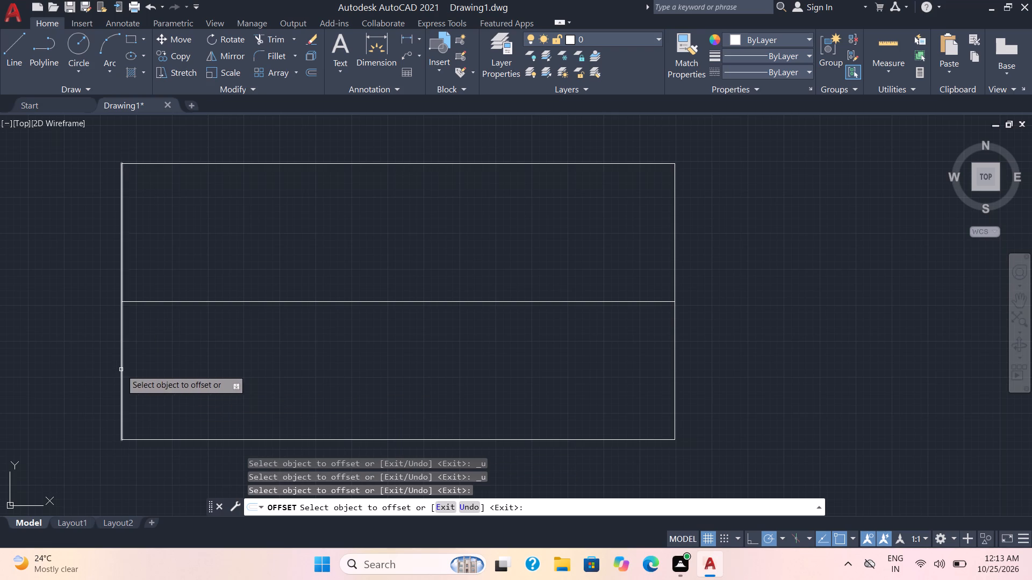
{"action": "left_click", "coordinate": [121, 369]}
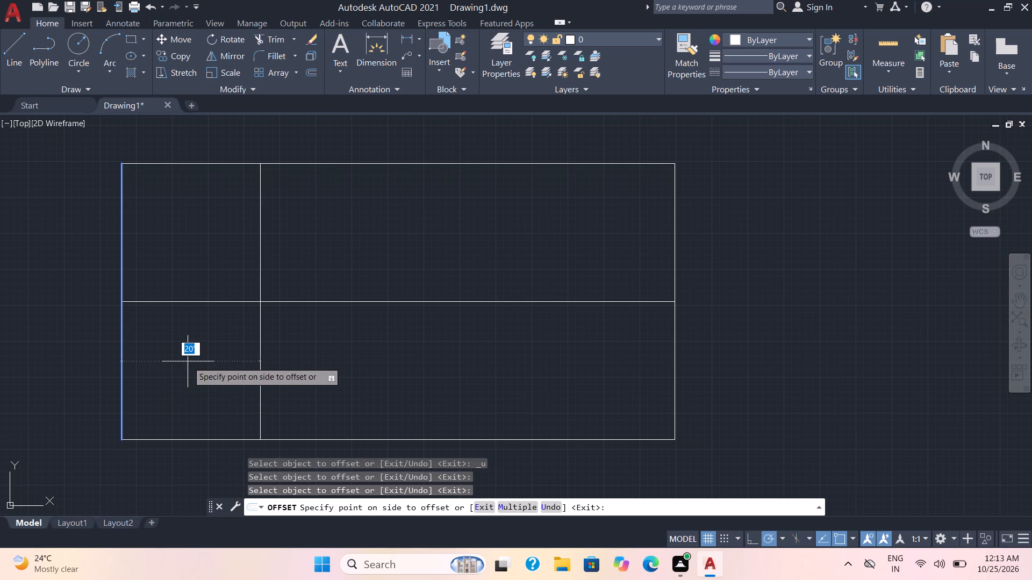
{"action": "type", "text": "25"}
{"action": "key", "text": "apostrophe"}
{"action": "key", "text": "Return"}
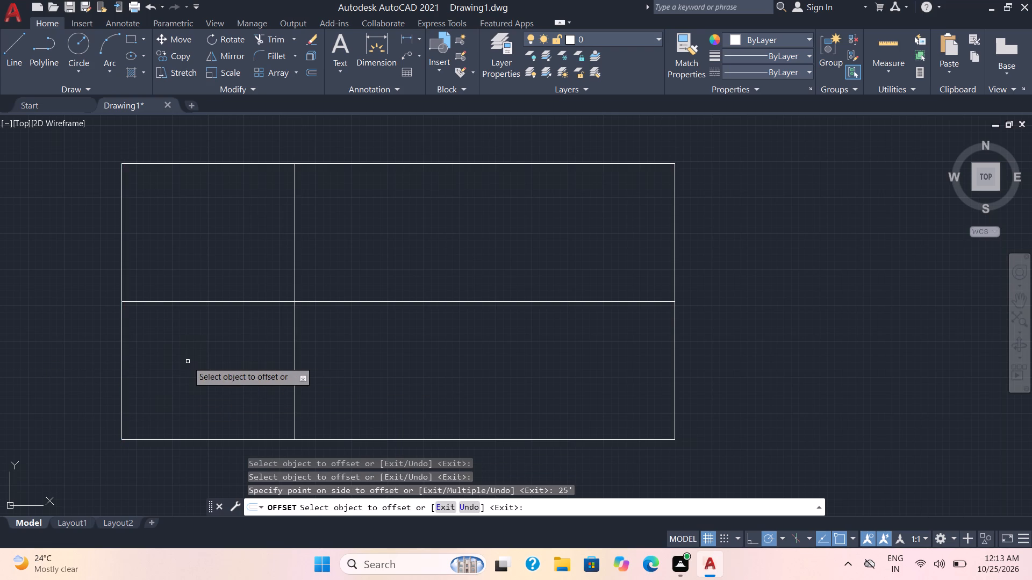
Offset the rectangle's right edge 35' inward to create a second vertical dividing line.
{"action": "left_click", "coordinate": [676, 354]}
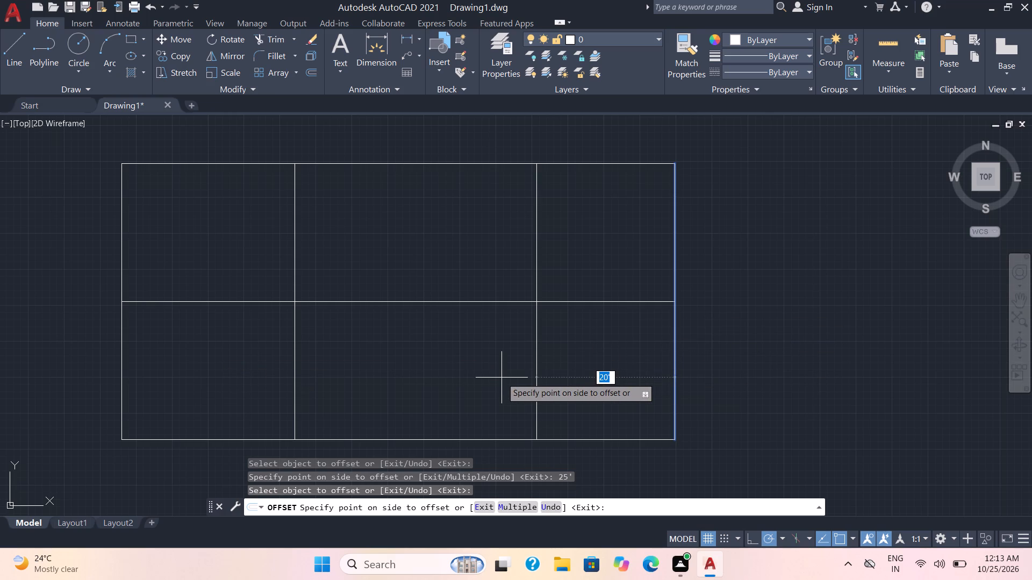
{"action": "type", "text": "35'"}
{"action": "key", "text": "Return"}
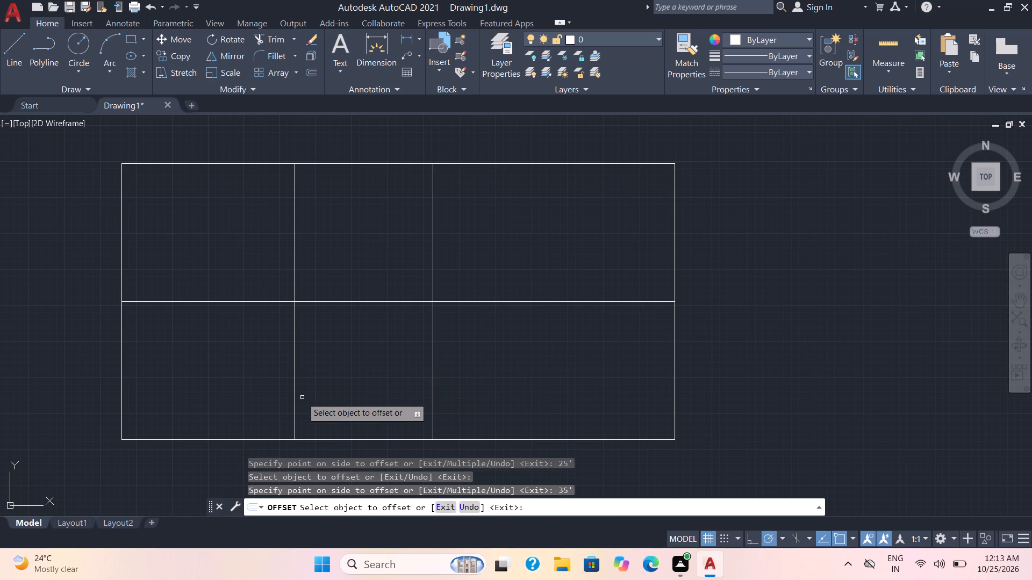
Offset the vertical line located 25' from the left edge by 10' toward that edge.
{"action": "left_click", "coordinate": [296, 395]}
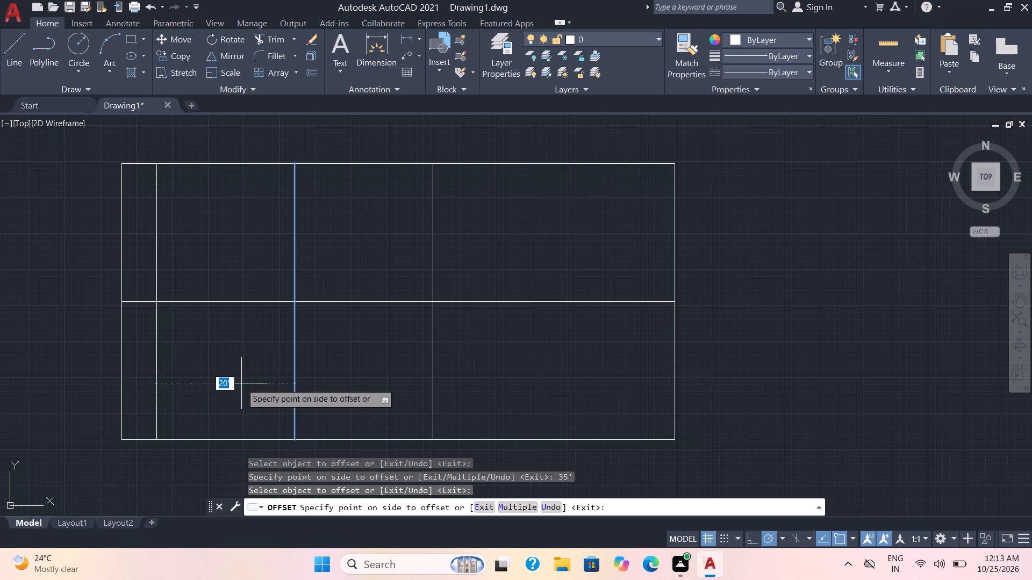
{"action": "type", "text": "10"}
{"action": "key", "text": "apostrophe"}
{"action": "key", "text": "Return"}
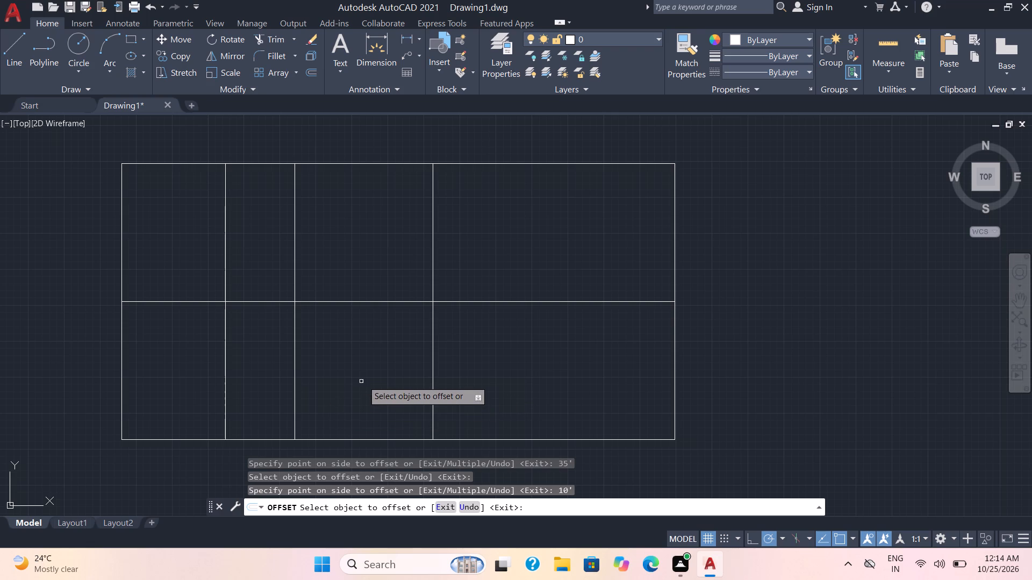
Offset the vertical line located 15' from the rectangle's left edge by 5' toward the rectangle's centre.
{"action": "left_click", "coordinate": [225, 398]}
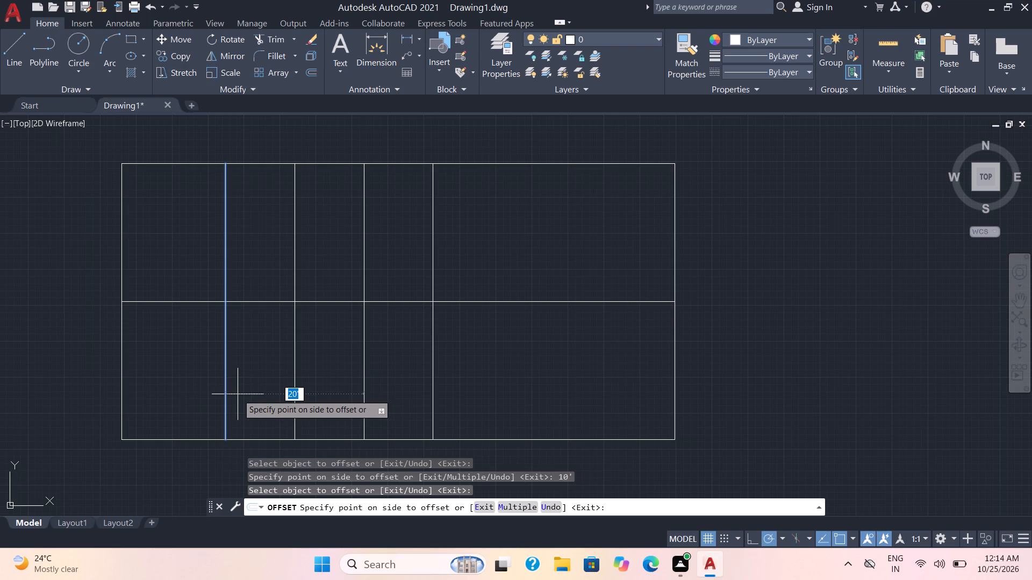
{"action": "key", "text": "1"}
{"action": "key", "text": "BackSpace"}
{"action": "key", "text": "5"}
{"action": "key", "text": "apostrophe"}
{"action": "key", "text": "Return"}
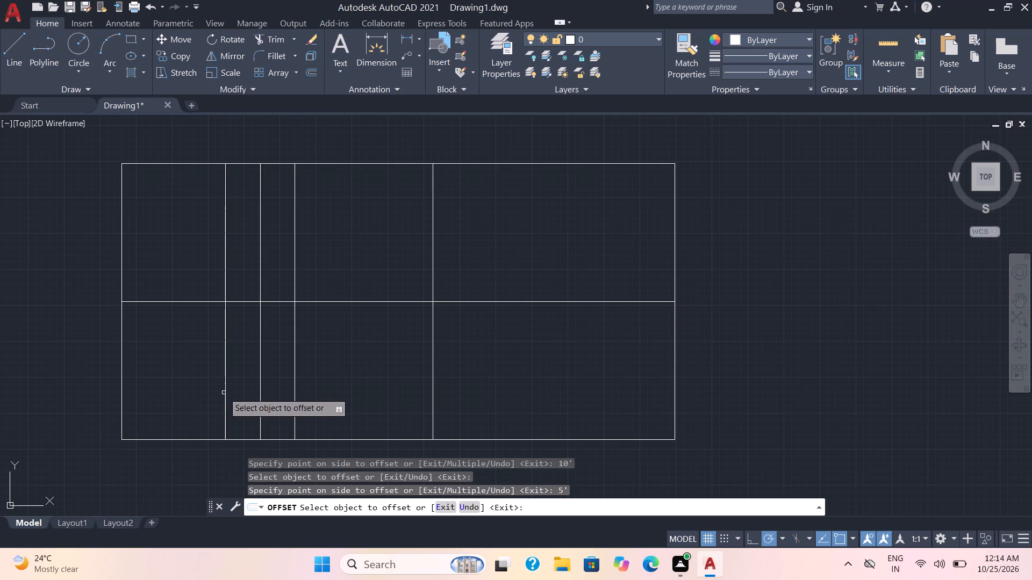
{"action": "key", "text": "Escape"}
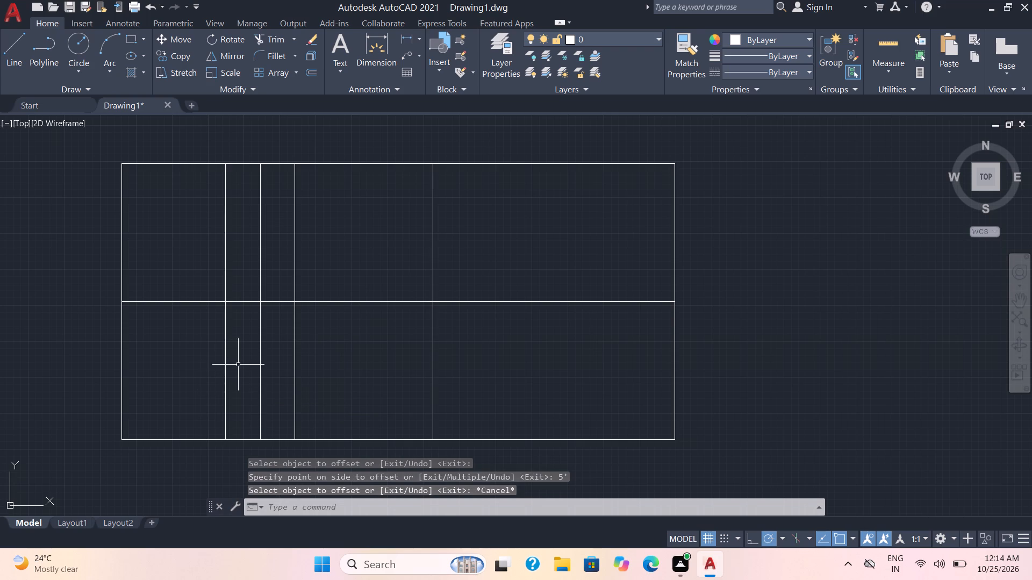
Delete the vertical lines located 15' and 25' from the rectangle's left edge, leaving the one between them.
{"action": "left_click", "coordinate": [221, 383]}
{"action": "left_click", "coordinate": [224, 381]}
{"action": "key", "text": "Escape"}
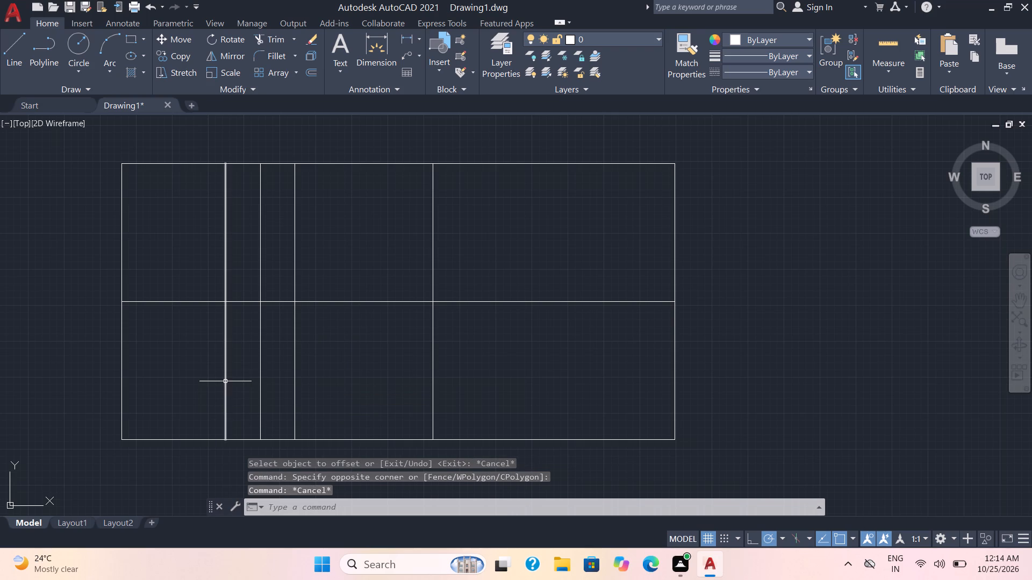
{"action": "left_click", "coordinate": [225, 382]}
{"action": "key", "text": "Delete"}
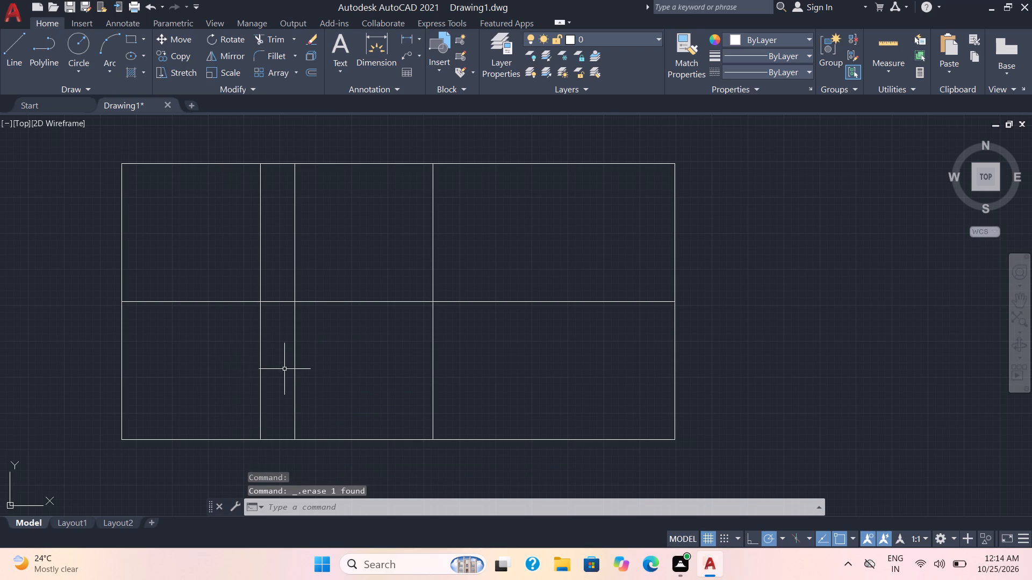
{"action": "left_click", "coordinate": [293, 377]}
{"action": "key", "text": "Delete"}
Trim the parts of both vertical dividing lines above the horizontal middle line.
{"action": "scroll", "coordinate": [298, 384], "scroll_direction": "down", "scroll_amount": 3}
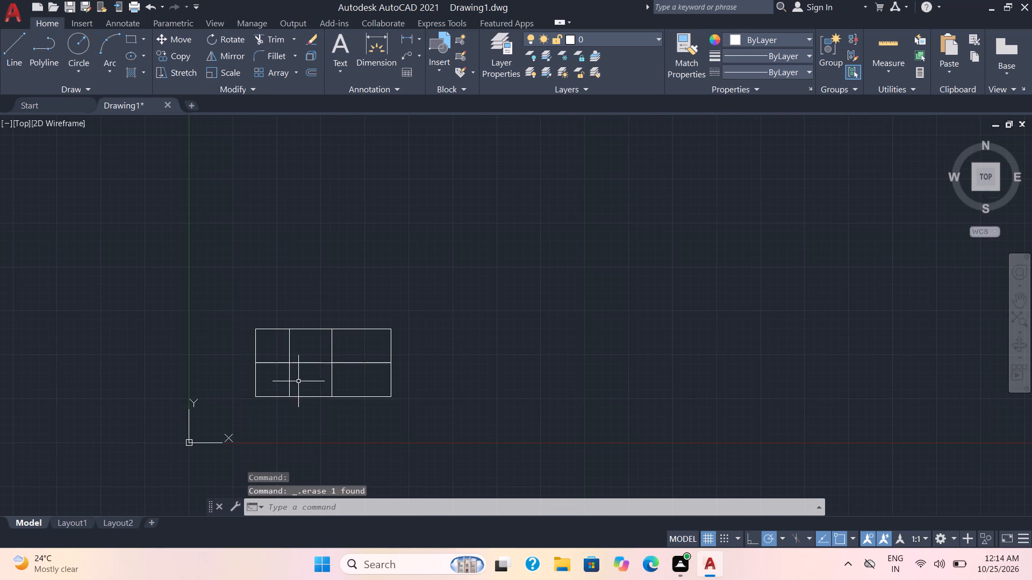
{"action": "scroll", "coordinate": [328, 383], "scroll_direction": "up", "scroll_amount": 1}
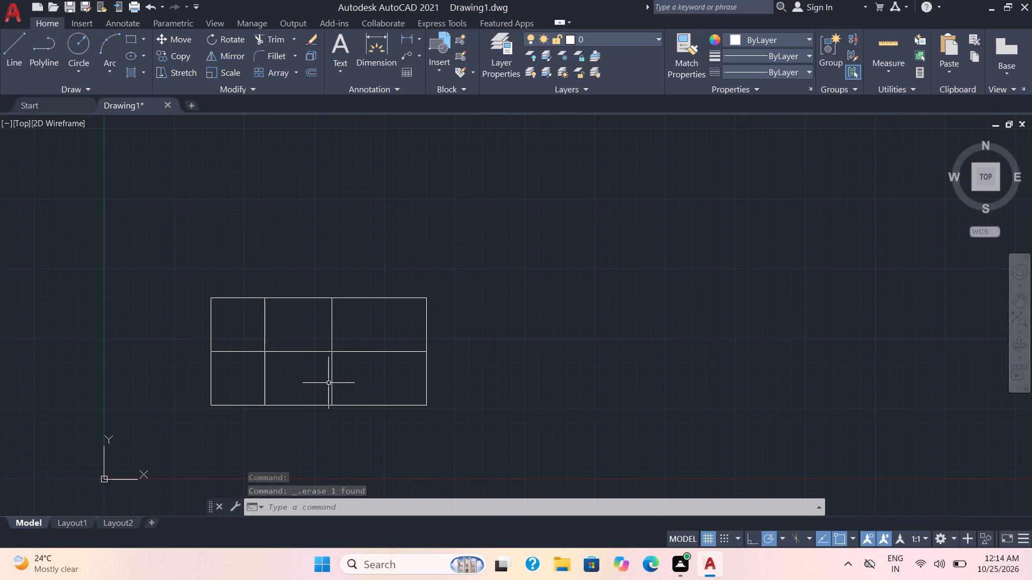
{"action": "scroll", "coordinate": [328, 383], "scroll_direction": "up", "scroll_amount": 3}
{"action": "scroll", "coordinate": [326, 378], "scroll_direction": "down", "scroll_amount": 2}
{"action": "middle_click_drag", "start_coordinate": [295, 373], "coordinate": [394, 364]}
{"action": "scroll", "coordinate": [295, 373], "scroll_direction": "up", "scroll_amount": 1}
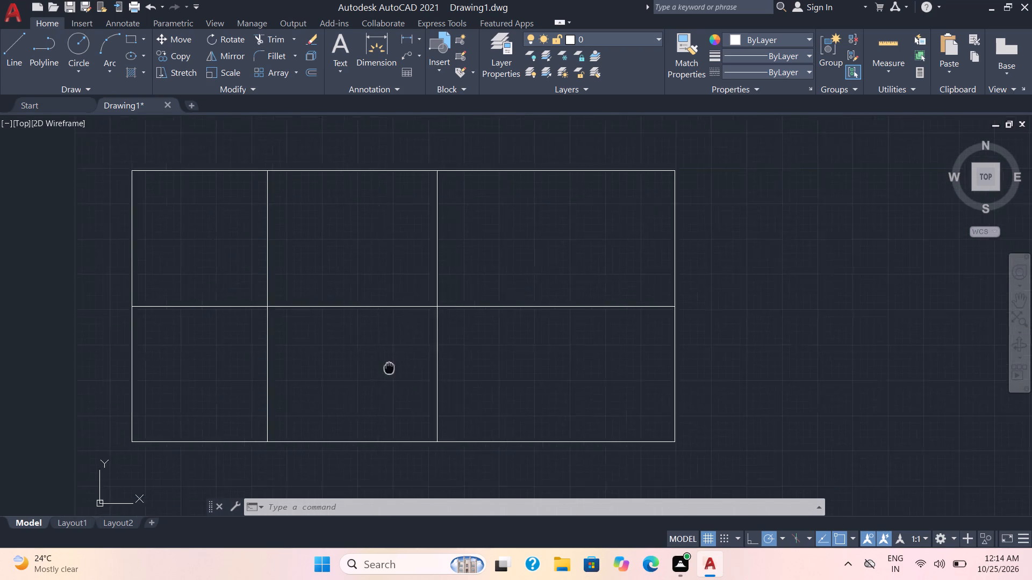
{"action": "middle_click_drag", "start_coordinate": [394, 364], "coordinate": [402, 359]}
{"action": "scroll", "coordinate": [361, 356], "scroll_direction": "down", "scroll_amount": 1}
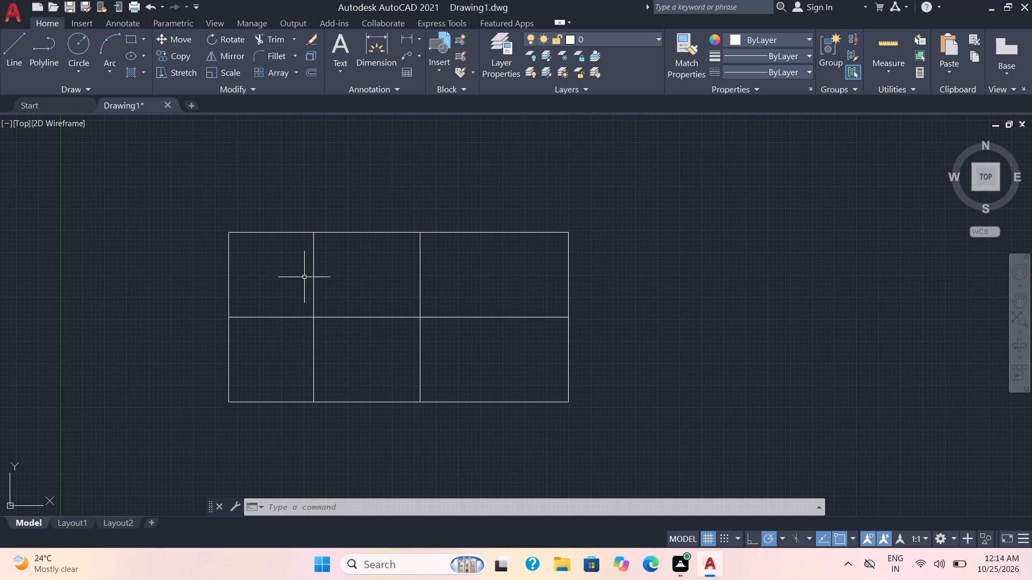
{"action": "scroll", "coordinate": [307, 277], "scroll_direction": "up", "scroll_amount": 3}
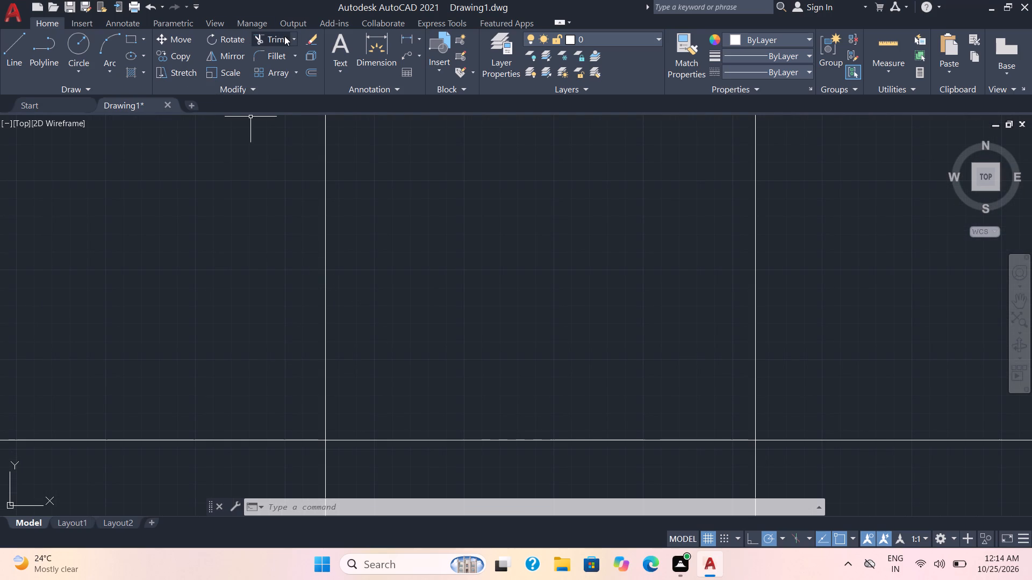
{"action": "left_click", "coordinate": [284, 36]}
{"action": "left_click_drag", "start_coordinate": [304, 260], "coordinate": [774, 251]}
{"action": "scroll", "coordinate": [747, 296], "scroll_direction": "down", "scroll_amount": 4}
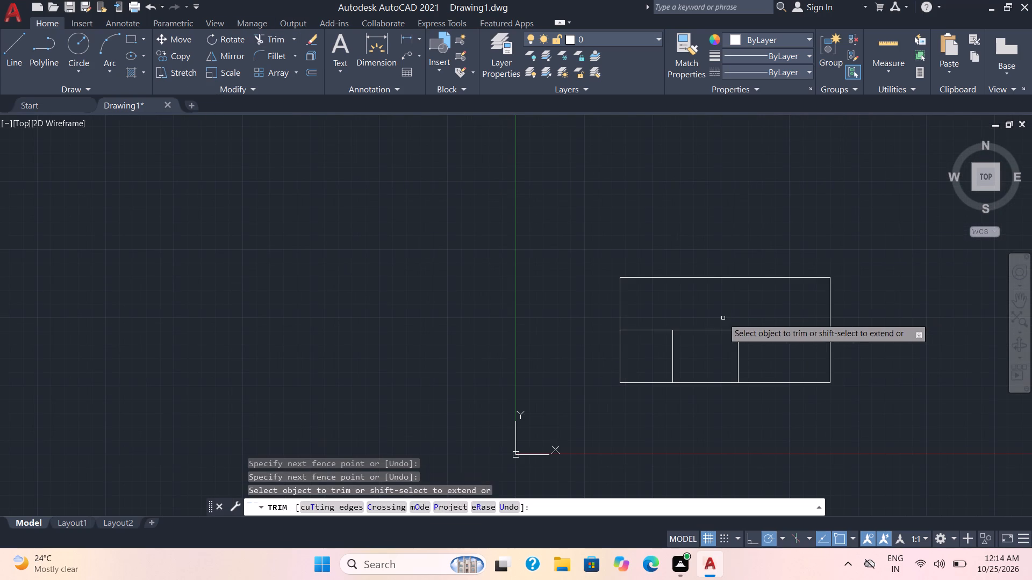
{"action": "middle_click_drag", "start_coordinate": [709, 320], "coordinate": [612, 340]}
{"action": "scroll", "coordinate": [623, 340], "scroll_direction": "up", "scroll_amount": 1}
{"action": "key", "text": "Escape"}
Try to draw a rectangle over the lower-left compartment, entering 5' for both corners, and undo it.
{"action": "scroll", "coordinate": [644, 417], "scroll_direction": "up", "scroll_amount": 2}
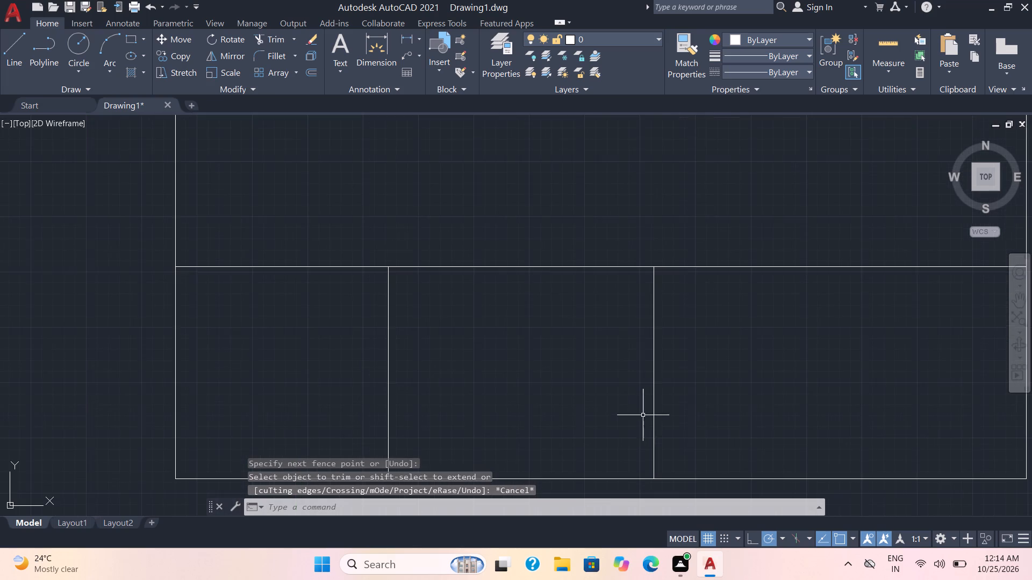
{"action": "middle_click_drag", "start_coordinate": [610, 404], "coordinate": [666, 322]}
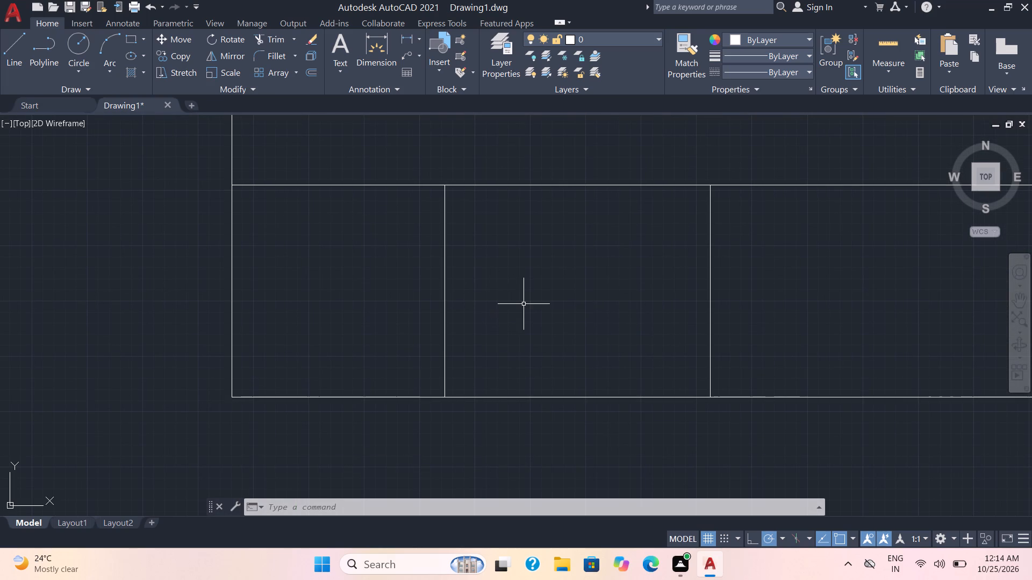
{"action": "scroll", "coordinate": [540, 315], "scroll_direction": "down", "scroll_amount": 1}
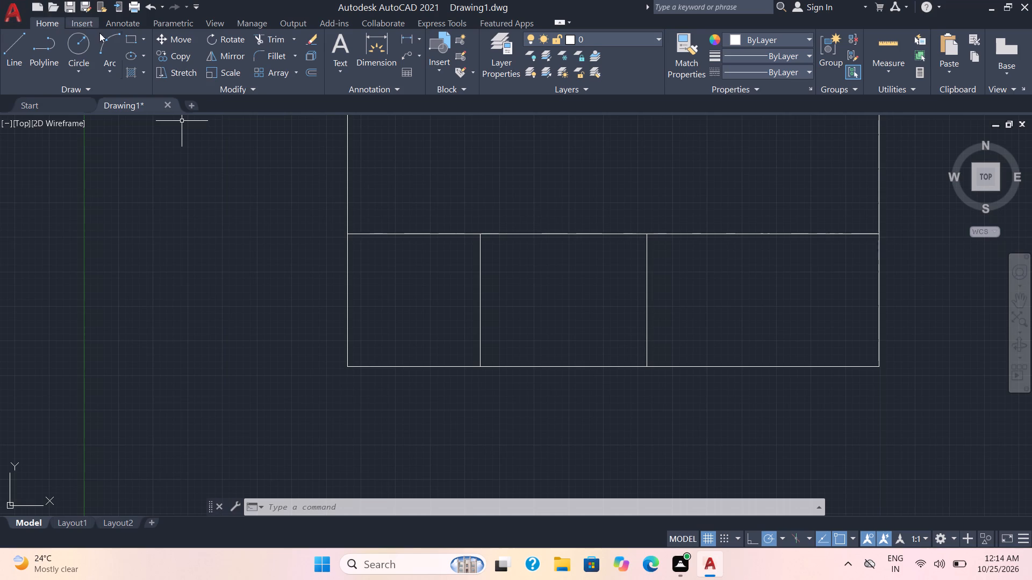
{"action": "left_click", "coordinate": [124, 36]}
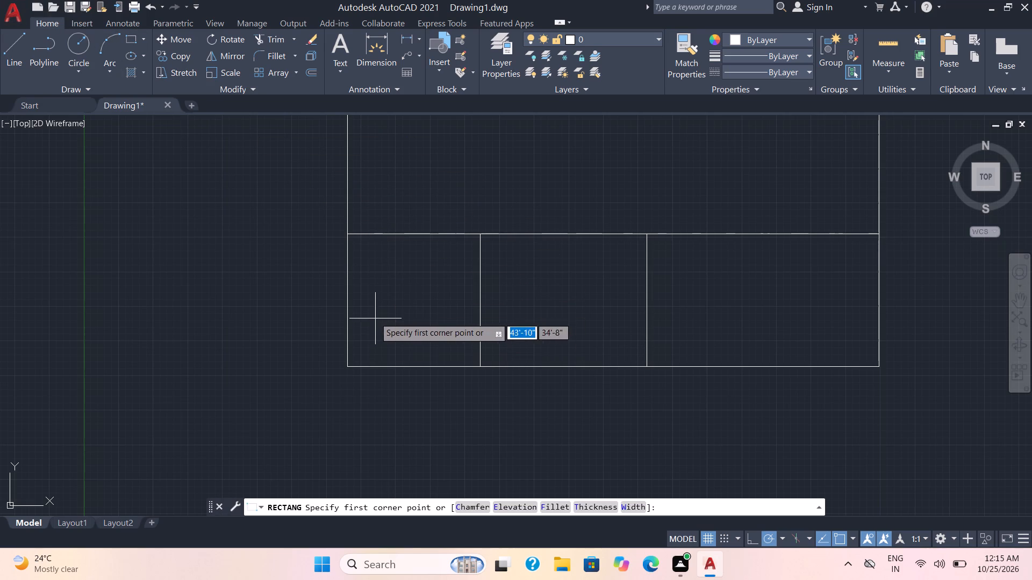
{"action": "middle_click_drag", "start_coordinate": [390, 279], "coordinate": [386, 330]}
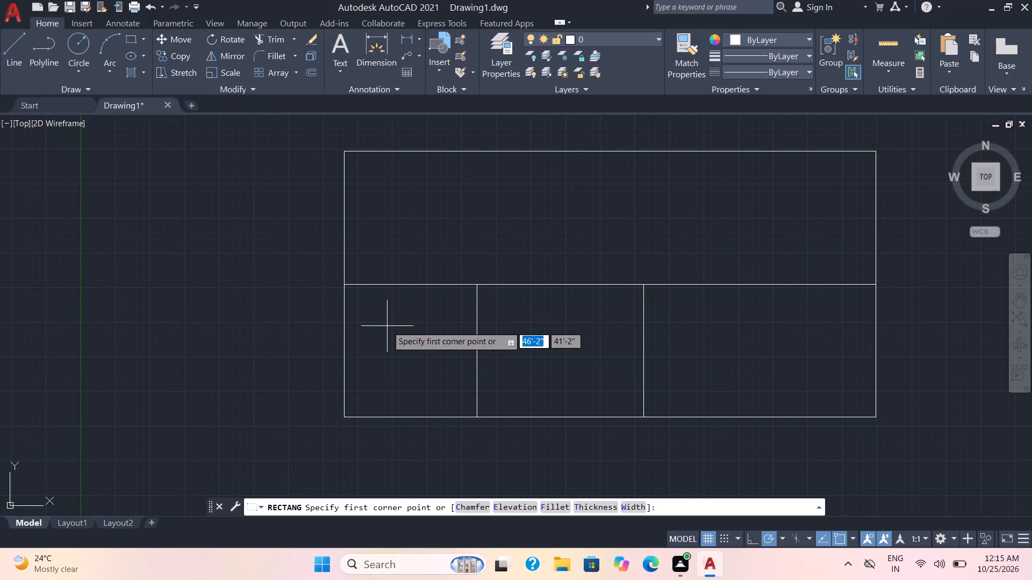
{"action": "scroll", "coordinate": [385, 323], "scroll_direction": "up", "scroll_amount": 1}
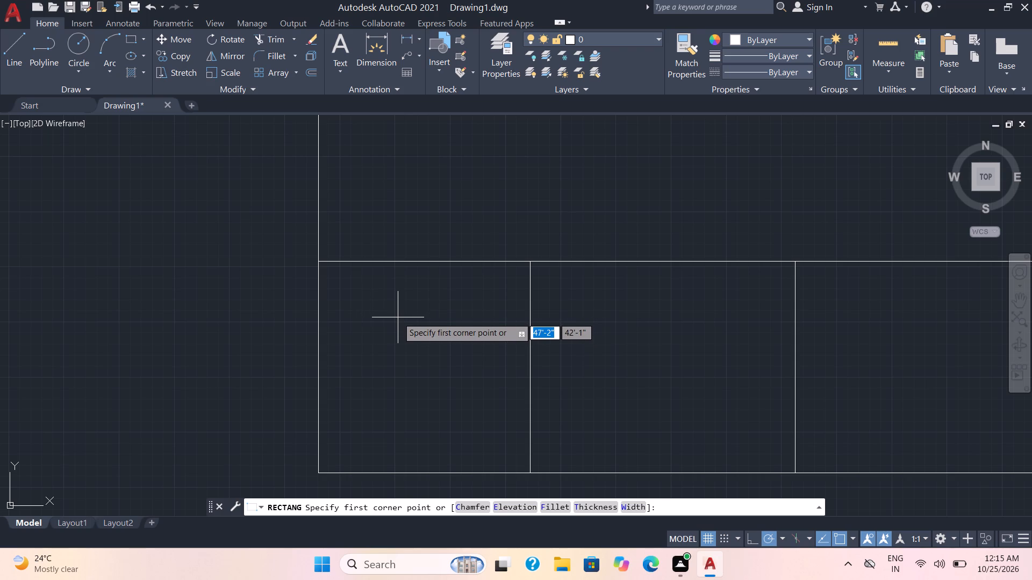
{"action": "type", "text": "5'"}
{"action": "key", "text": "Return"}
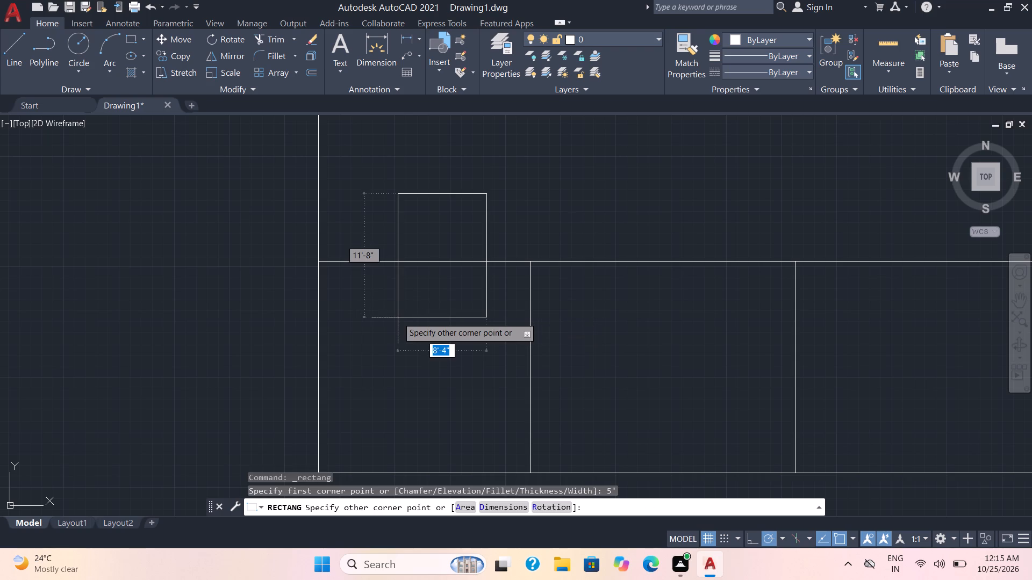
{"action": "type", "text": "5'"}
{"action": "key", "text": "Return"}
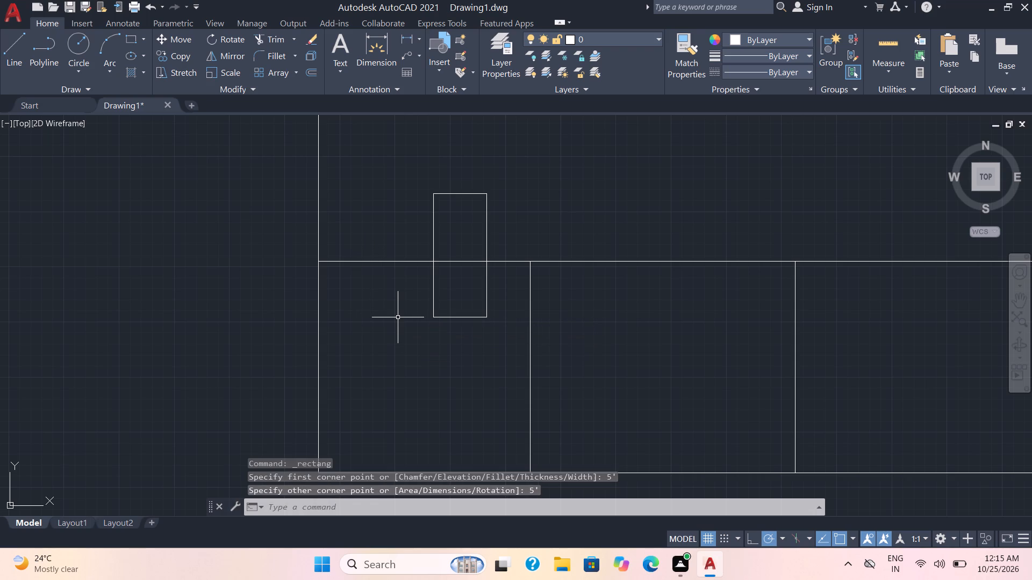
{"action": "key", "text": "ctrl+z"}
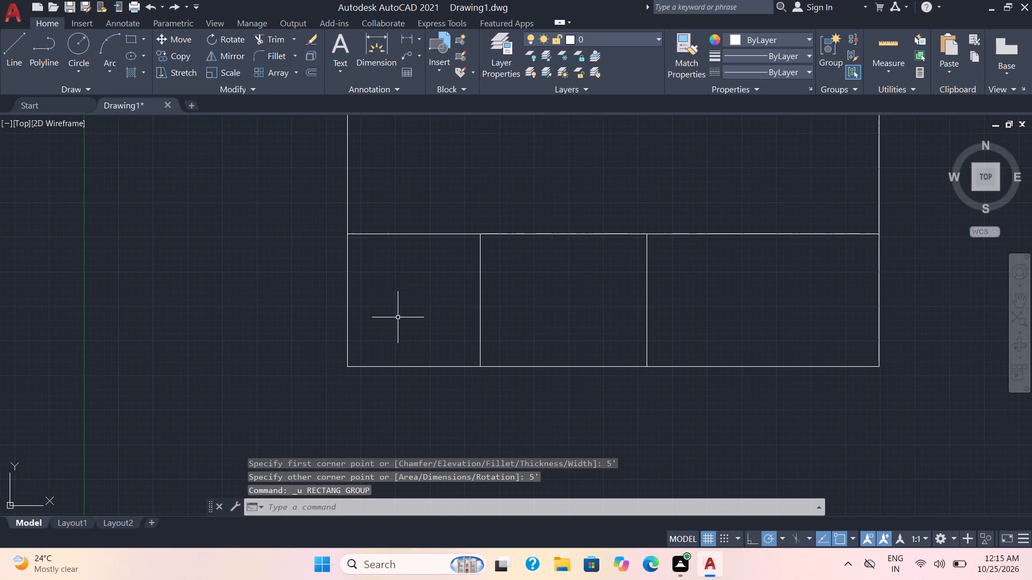
Draw a 10' by 8' rectangle inside the lower-left compartment.
{"action": "type", "text": "REC"}
{"action": "key", "text": "Return"}
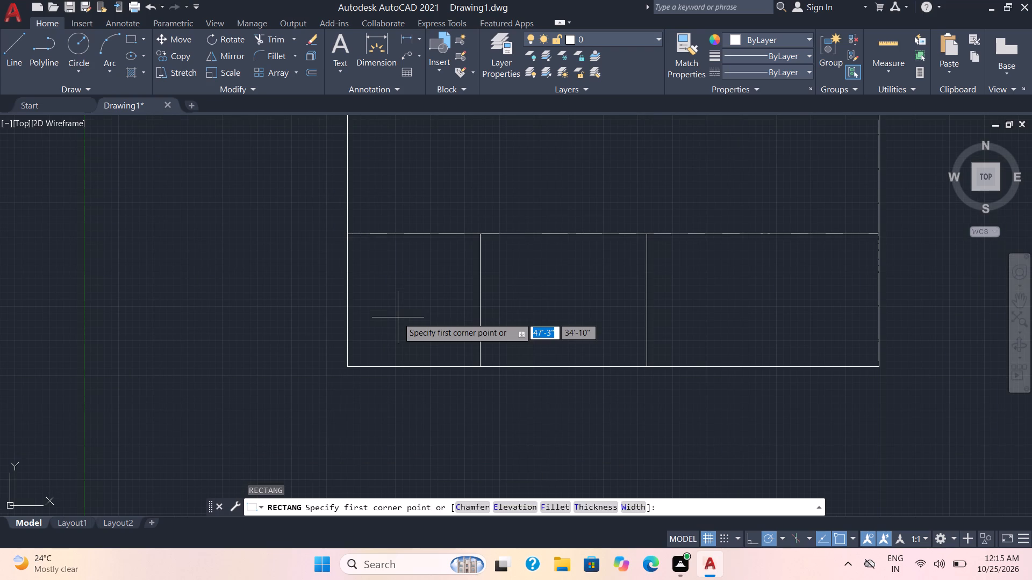
{"action": "left_click", "coordinate": [393, 310]}
{"action": "key", "text": "d"}
{"action": "key", "text": "Return"}
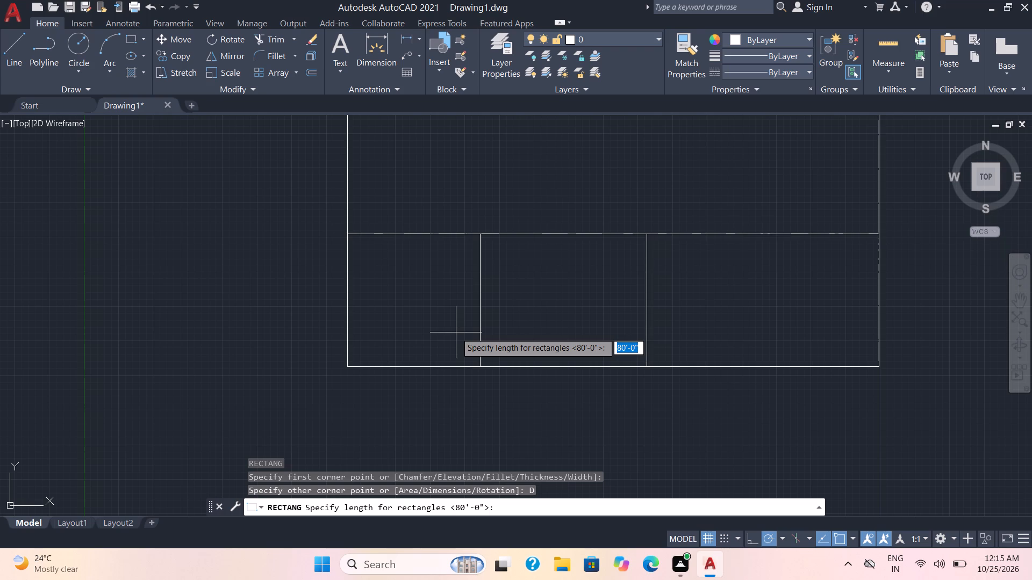
{"action": "key", "text": "8"}
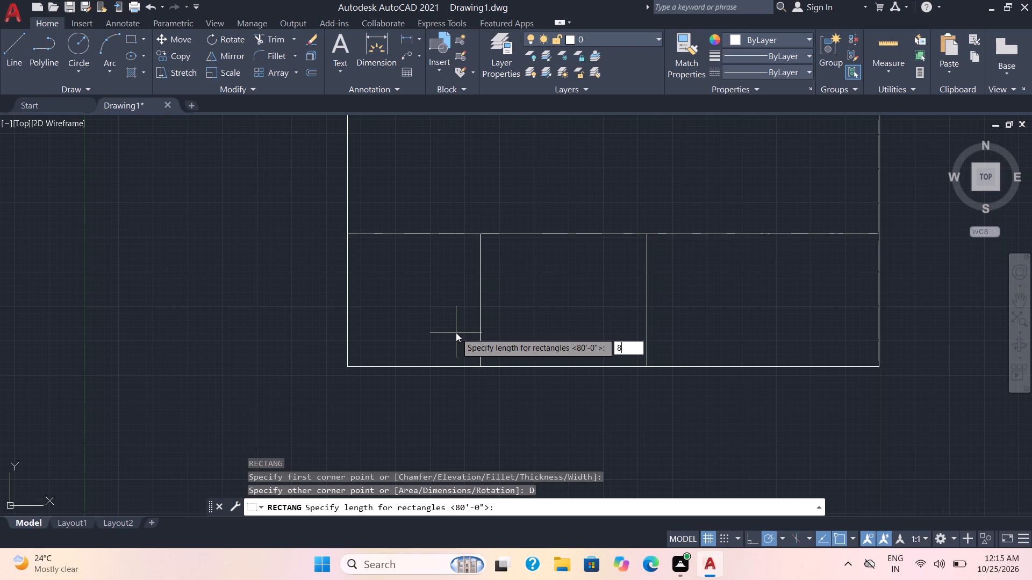
{"action": "key", "text": "apostrophe"}
{"action": "key", "text": "Return"}
{"action": "type", "text": "8'"}
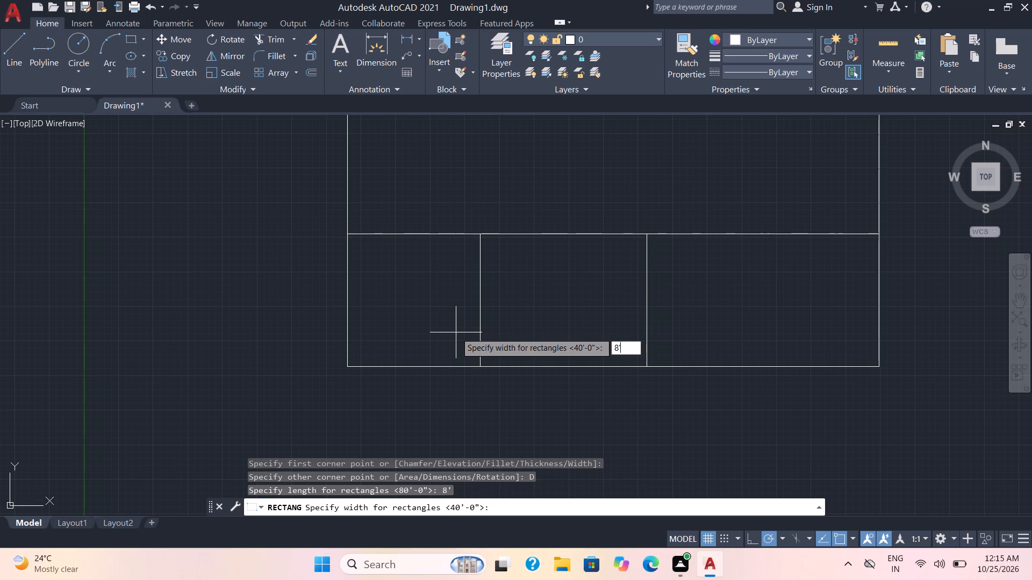
{"action": "key", "text": "Return"}
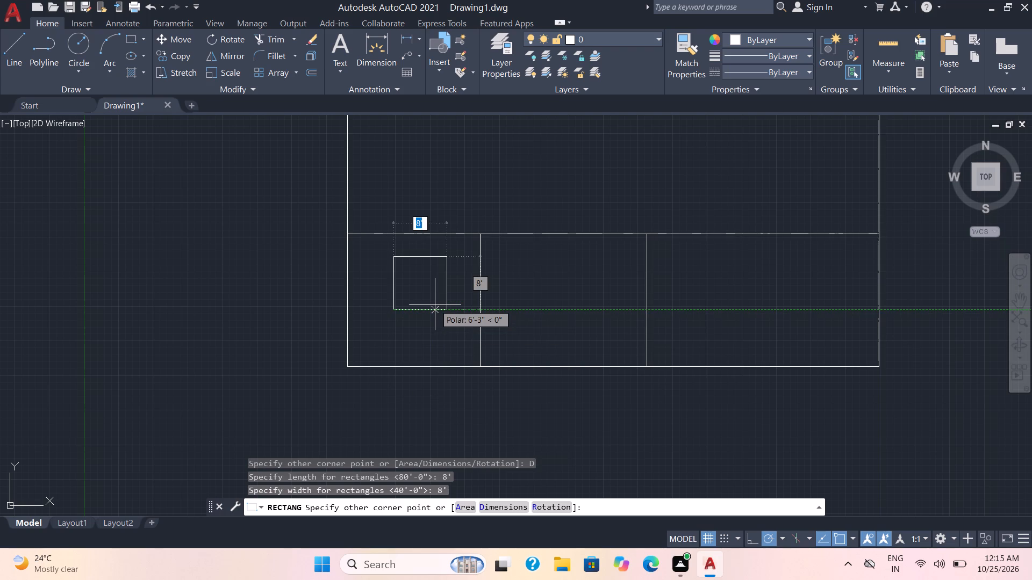
{"action": "key", "text": "1"}
{"action": "type", "text": "0'"}
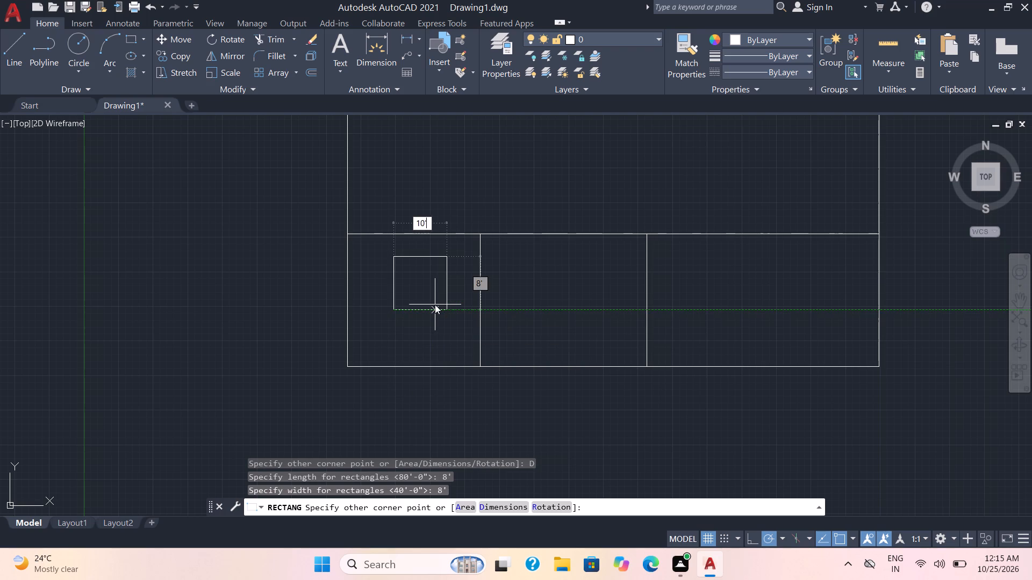
{"action": "key", "text": "Return"}
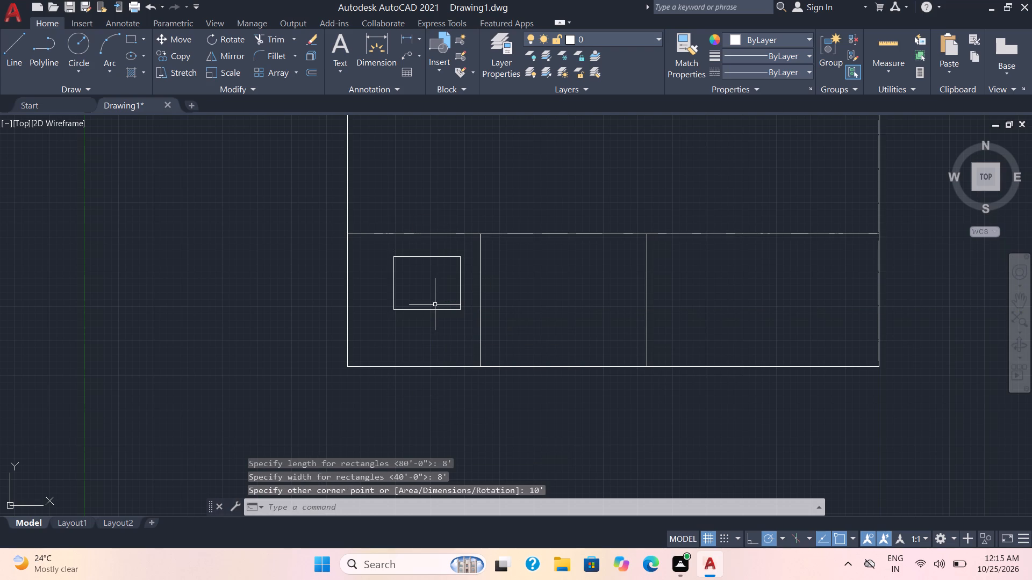
Move the 10' by 8' rectangle slightly down and left within the lower-left compartment.
{"action": "left_click", "coordinate": [455, 309]}
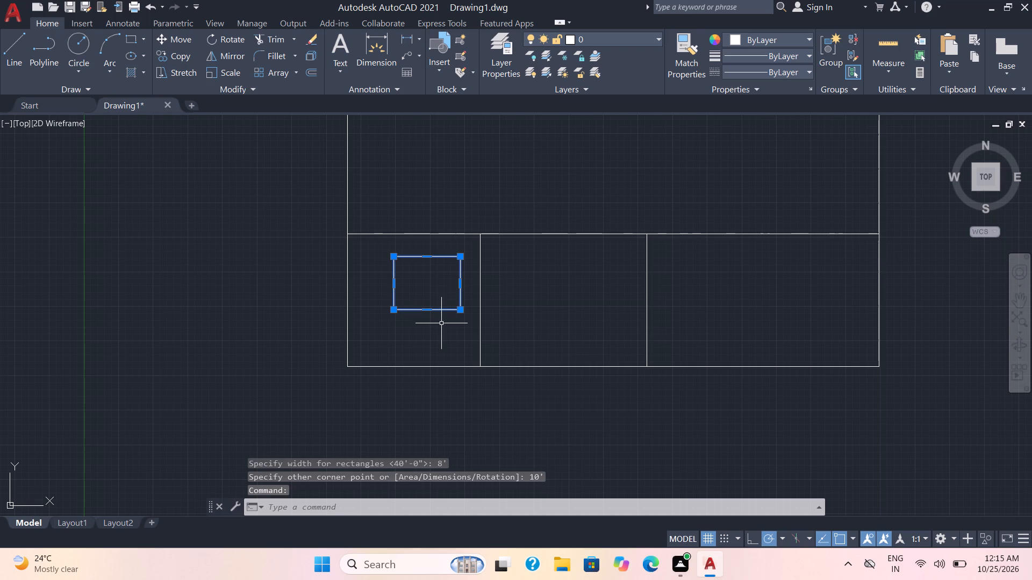
{"action": "key", "text": "m"}
{"action": "key", "text": "Return"}
{"action": "left_click_drag", "start_coordinate": [463, 309], "coordinate": [453, 319]}
{"action": "left_click", "coordinate": [453, 319]}
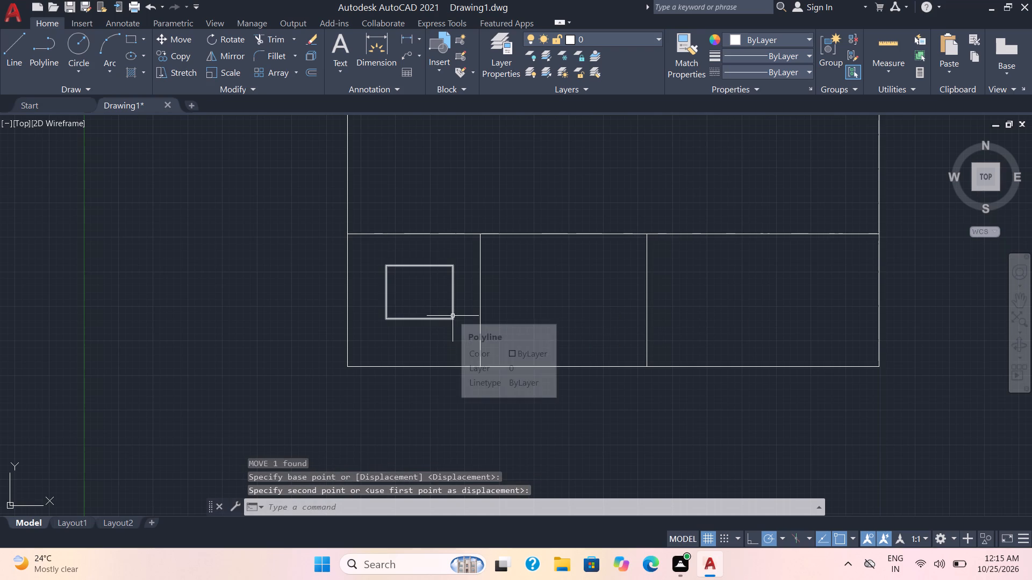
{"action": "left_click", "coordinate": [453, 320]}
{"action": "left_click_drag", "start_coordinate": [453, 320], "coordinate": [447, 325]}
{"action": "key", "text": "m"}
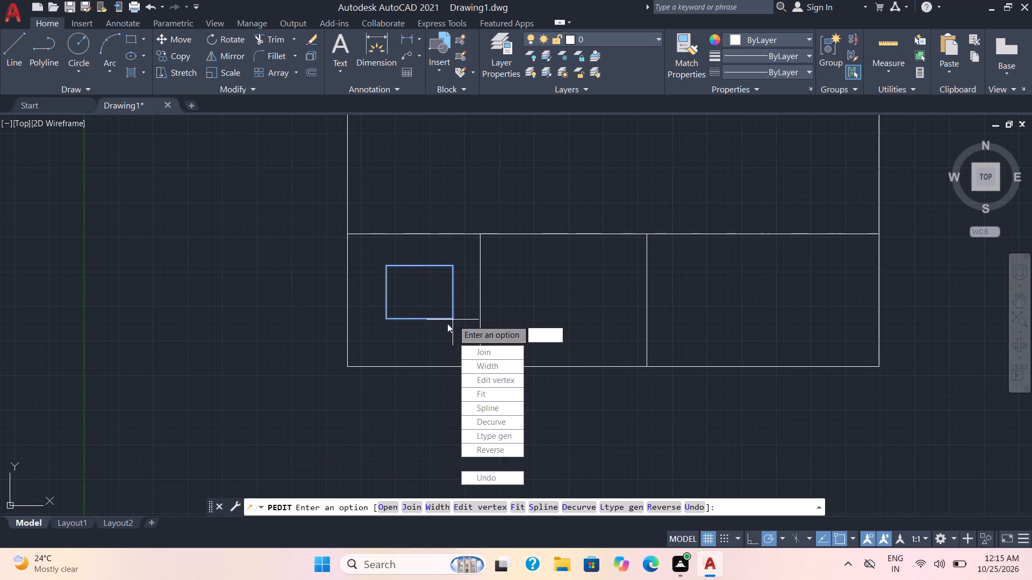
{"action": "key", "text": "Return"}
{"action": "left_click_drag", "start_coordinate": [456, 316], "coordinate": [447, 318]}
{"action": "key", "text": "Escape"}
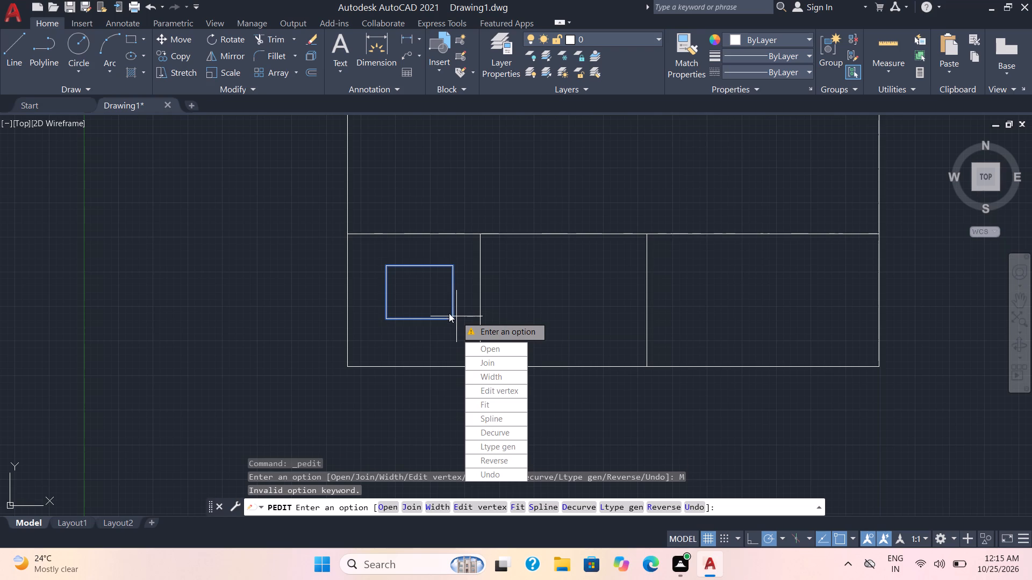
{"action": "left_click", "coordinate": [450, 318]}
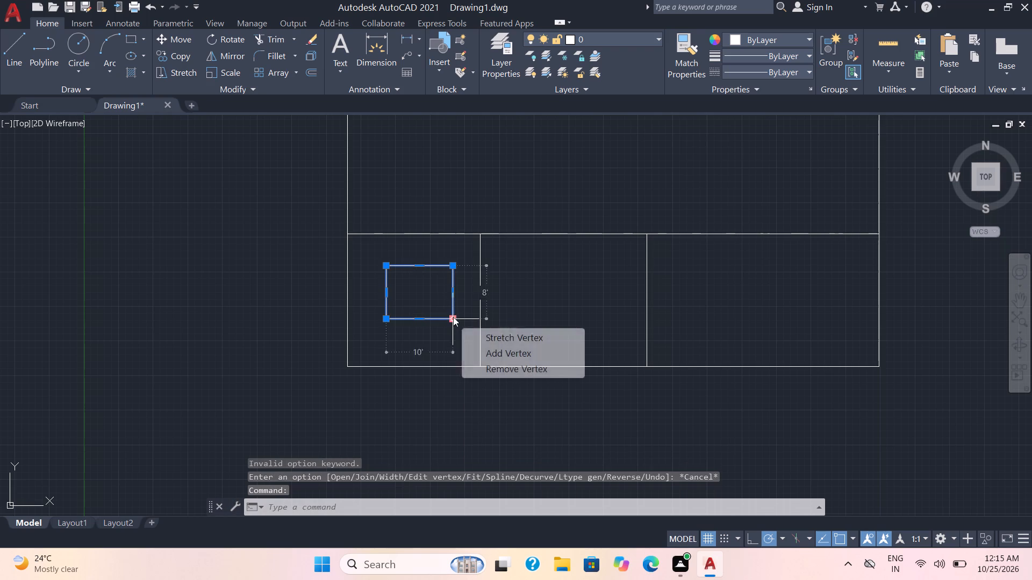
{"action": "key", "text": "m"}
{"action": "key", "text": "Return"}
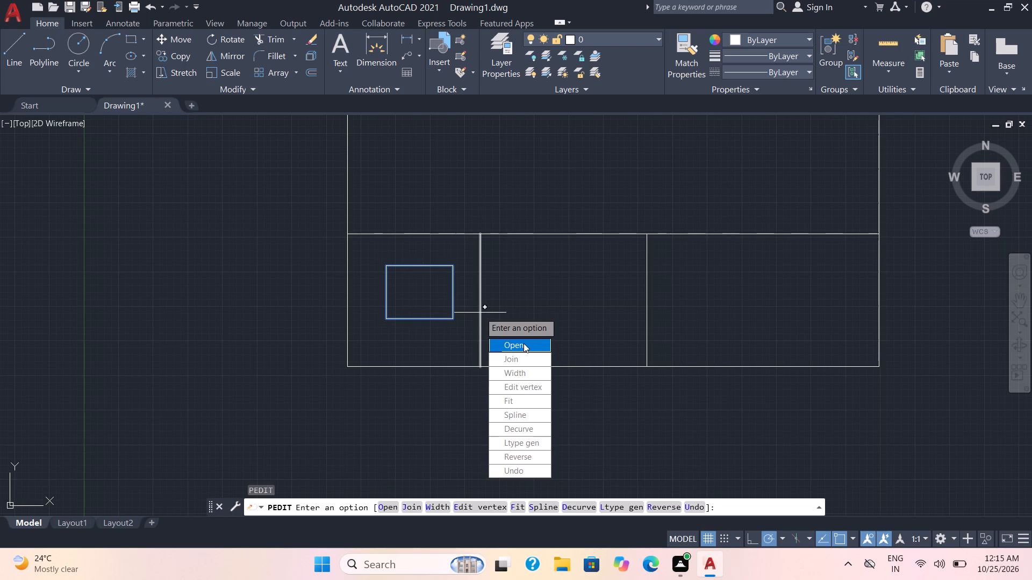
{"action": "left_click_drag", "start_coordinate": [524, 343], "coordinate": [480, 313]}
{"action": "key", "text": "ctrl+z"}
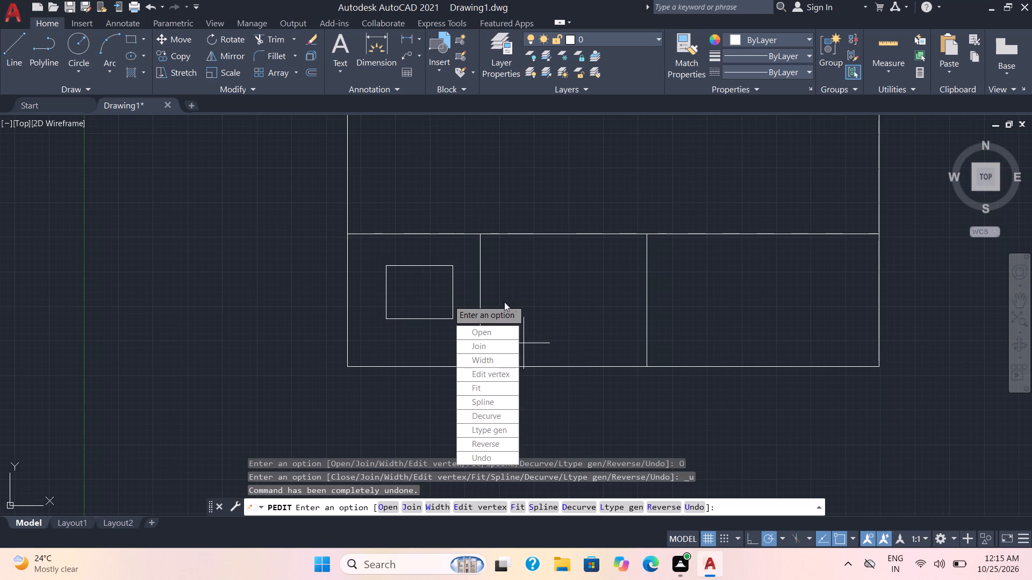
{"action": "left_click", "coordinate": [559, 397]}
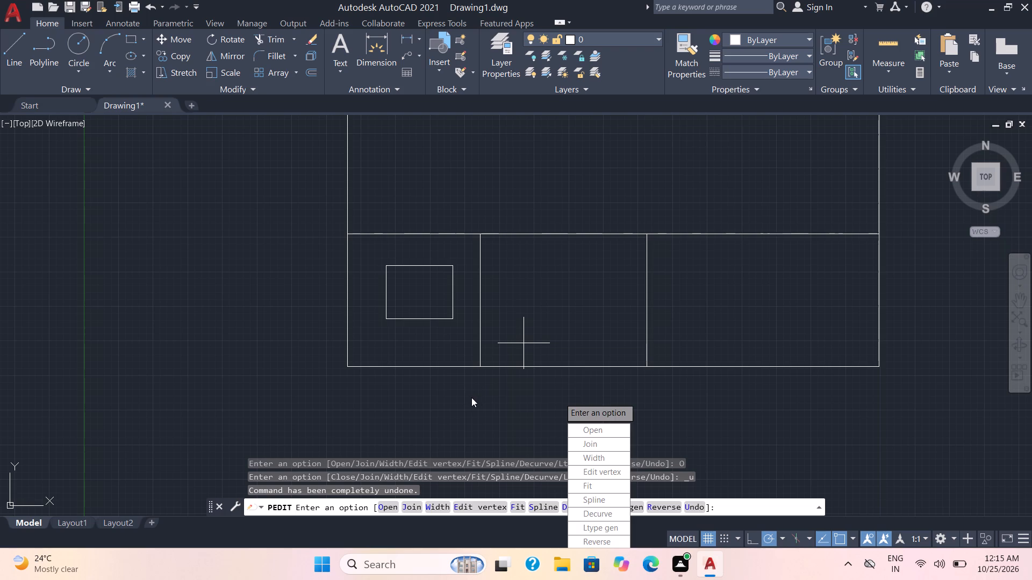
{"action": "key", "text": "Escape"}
Move the 10' by 8' rectangle diagonally down and to the left within the lower-left compartment.
{"action": "left_click", "coordinate": [454, 315]}
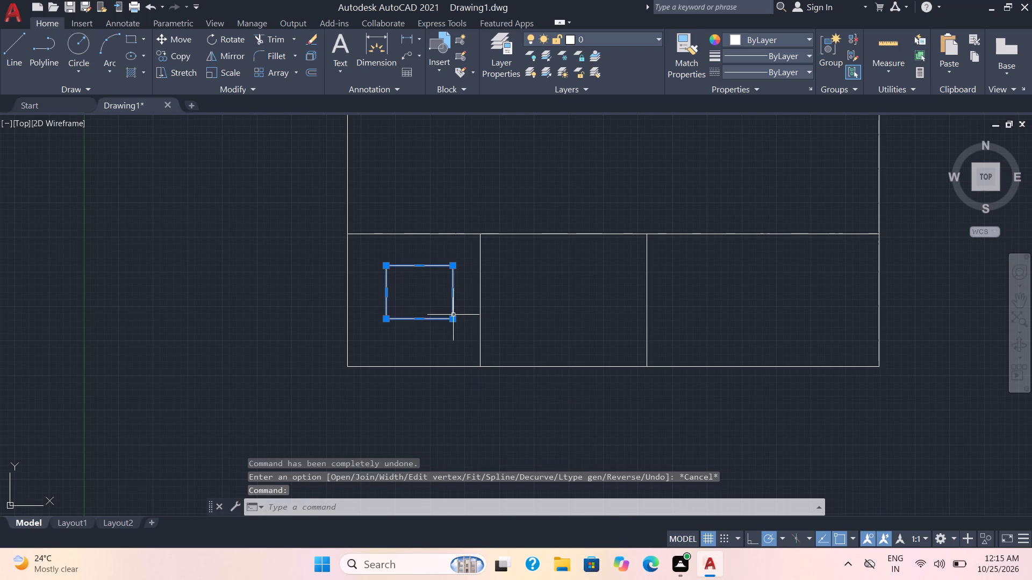
{"action": "key", "text": "m"}
{"action": "key", "text": "Return"}
{"action": "left_click_drag", "start_coordinate": [451, 320], "coordinate": [436, 328]}
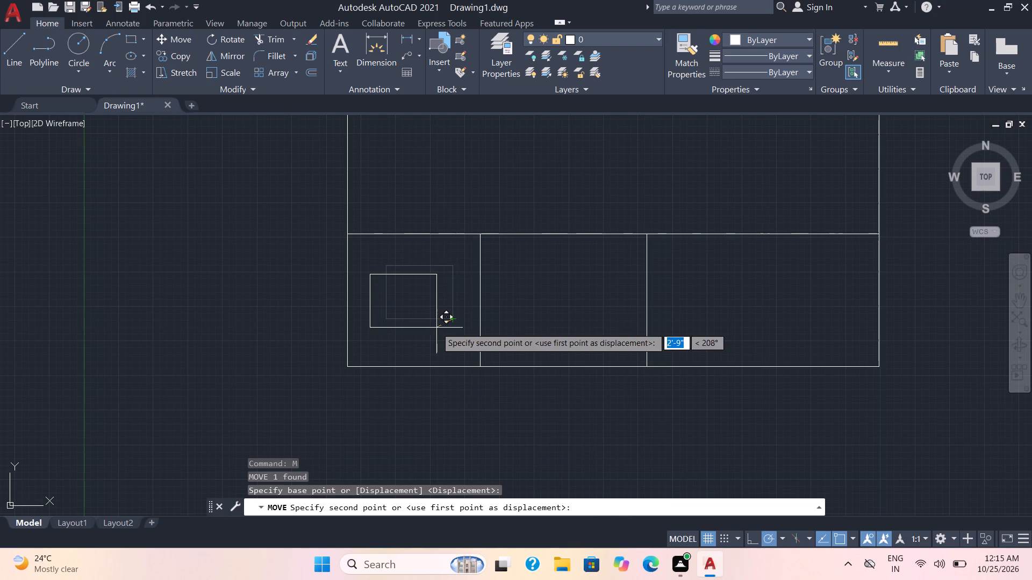
{"action": "left_click_drag", "start_coordinate": [436, 328], "coordinate": [438, 335]}
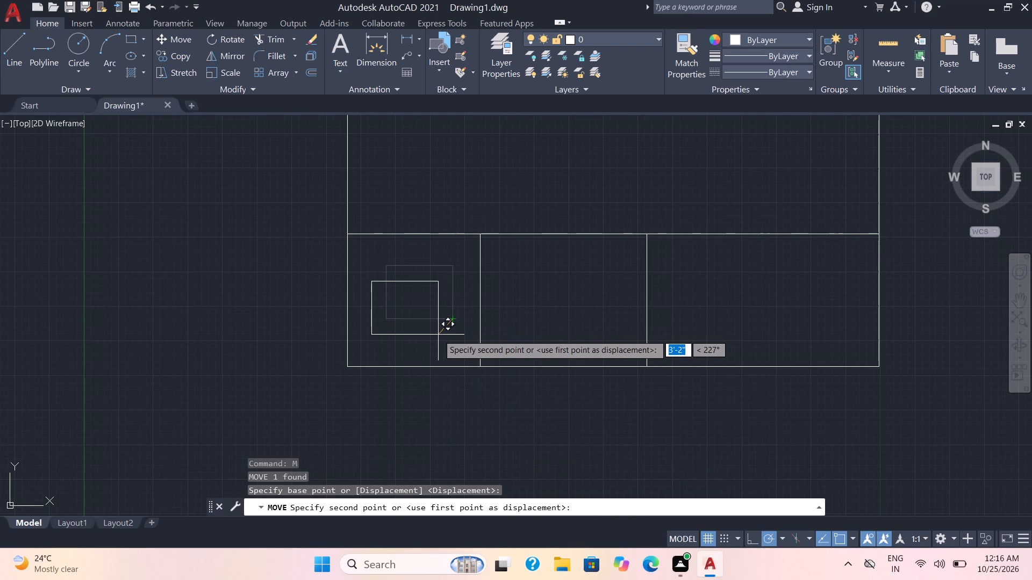
{"action": "left_click_drag", "start_coordinate": [438, 335], "coordinate": [441, 334]}
{"action": "left_click", "coordinate": [442, 334]}
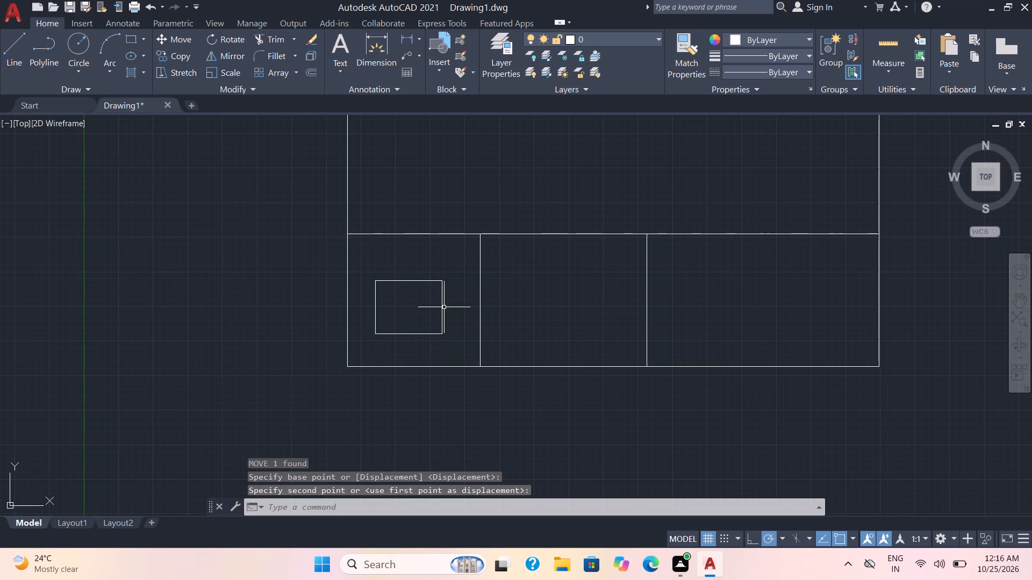
Move the 10' by 8' rectangle straight up a short distance within the lower-left compartment.
{"action": "left_click", "coordinate": [443, 328]}
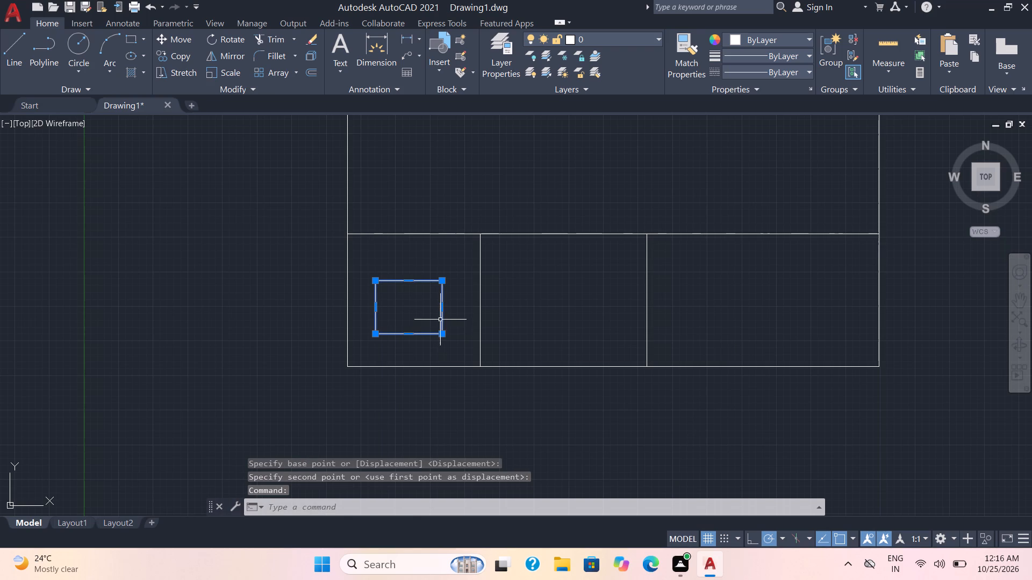
{"action": "key", "text": "m"}
{"action": "key", "text": "apostrophe"}
{"action": "key", "text": "Return"}
{"action": "left_click_drag", "start_coordinate": [445, 328], "coordinate": [445, 318]}
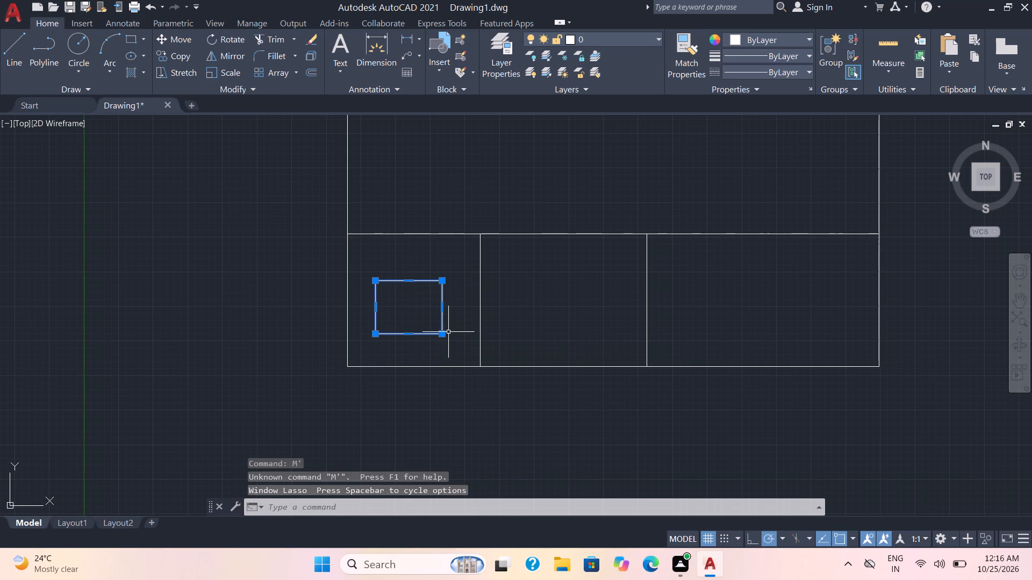
{"action": "key", "text": "m"}
{"action": "key", "text": "Return"}
{"action": "left_click_drag", "start_coordinate": [441, 338], "coordinate": [439, 322]}
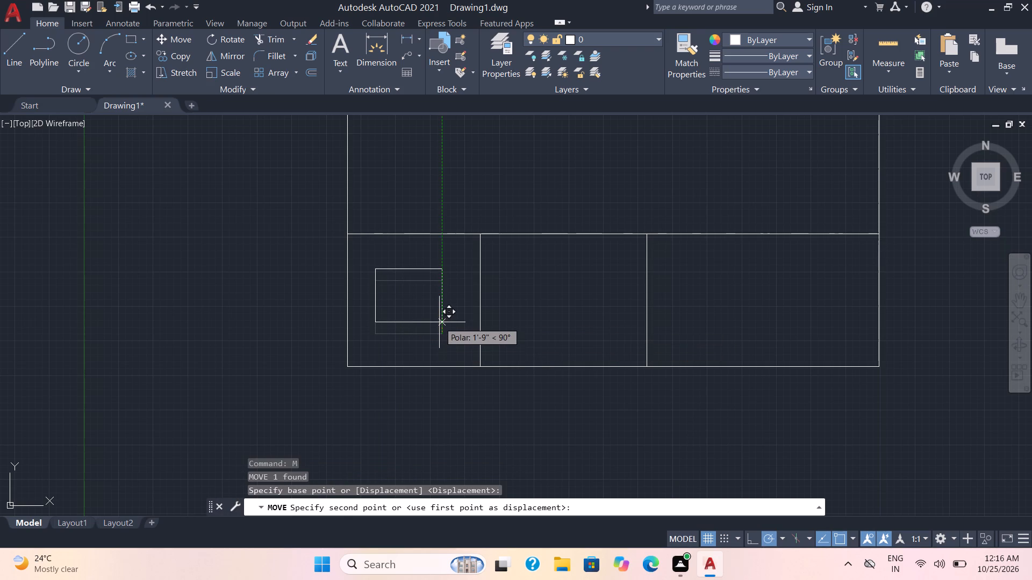
{"action": "left_click_drag", "start_coordinate": [439, 322], "coordinate": [439, 318]}
{"action": "left_click", "coordinate": [439, 317]}
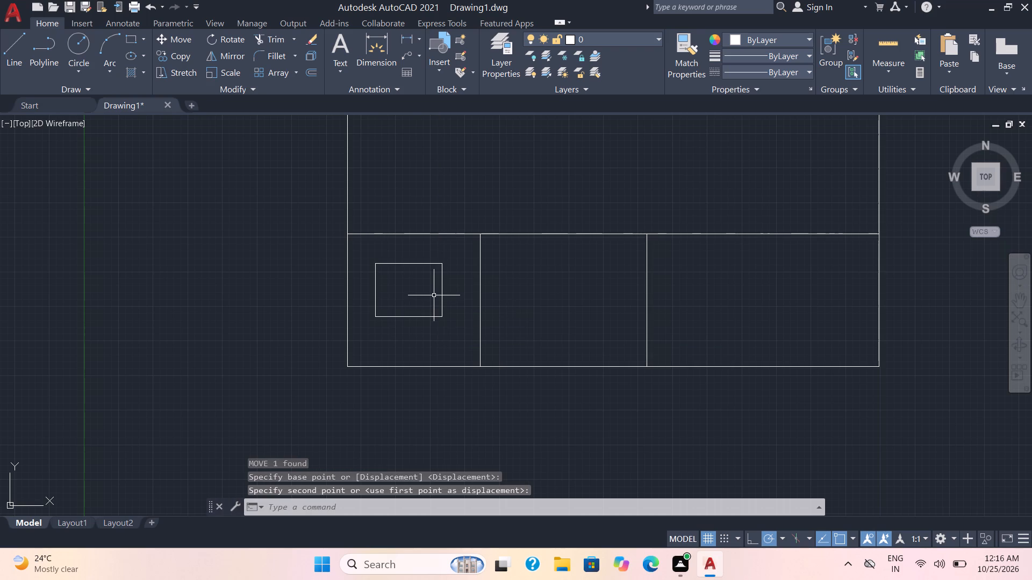
Measure the sides of the small rectangle in the lower-left compartment with Quick measure.
{"action": "key", "text": "o"}
{"action": "key", "text": "Return"}
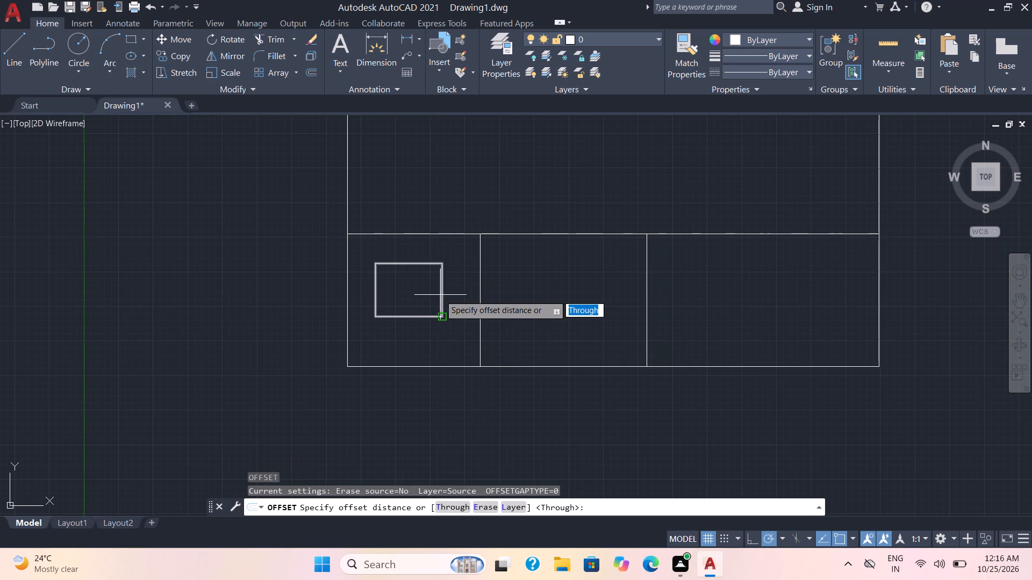
{"action": "scroll", "coordinate": [435, 292], "scroll_direction": "up", "scroll_amount": 2}
{"action": "left_click_drag", "start_coordinate": [885, 43], "coordinate": [880, 47]}
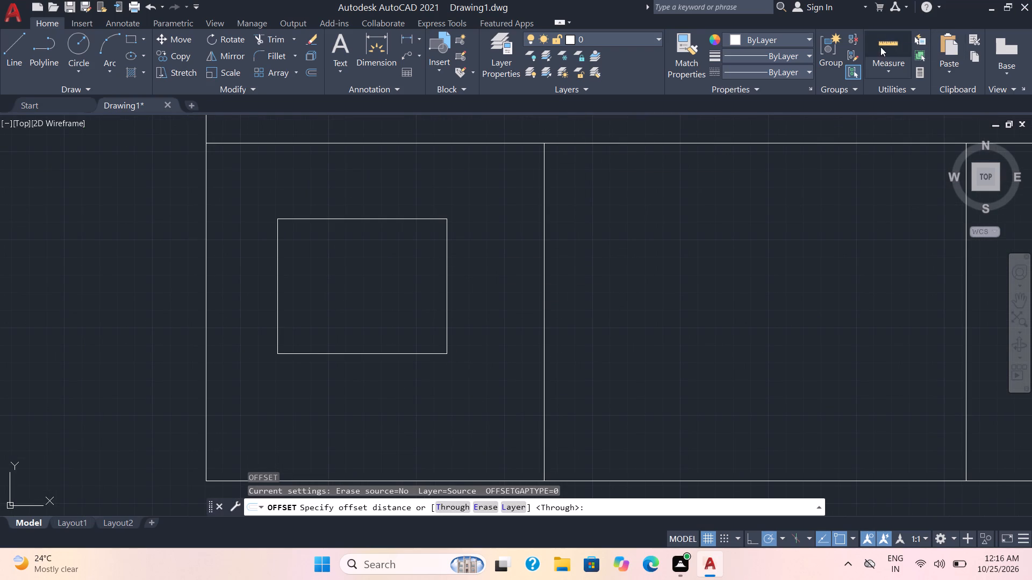
{"action": "left_click_drag", "start_coordinate": [880, 47], "coordinate": [879, 47]}
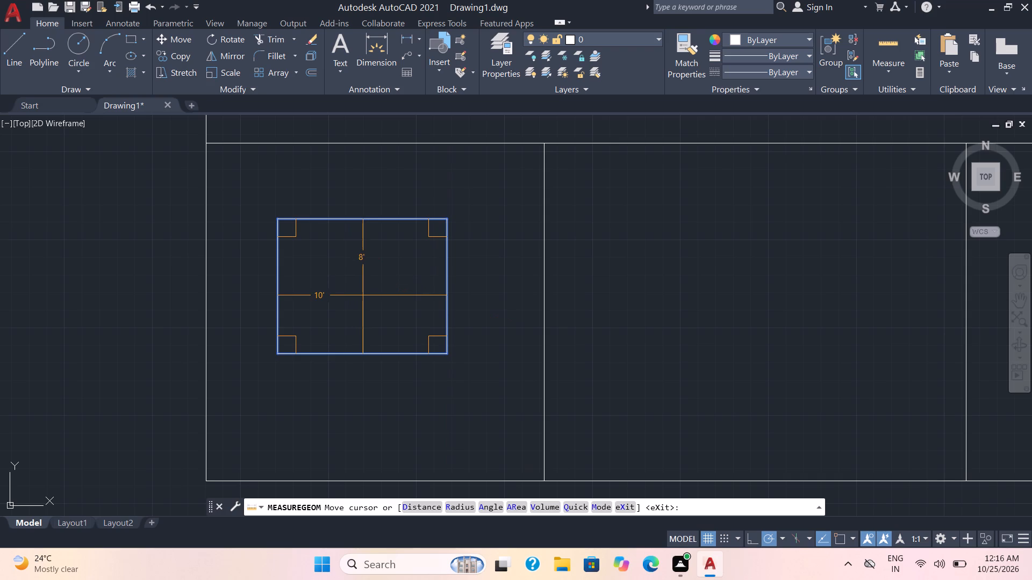
{"action": "key", "text": "Escape"}
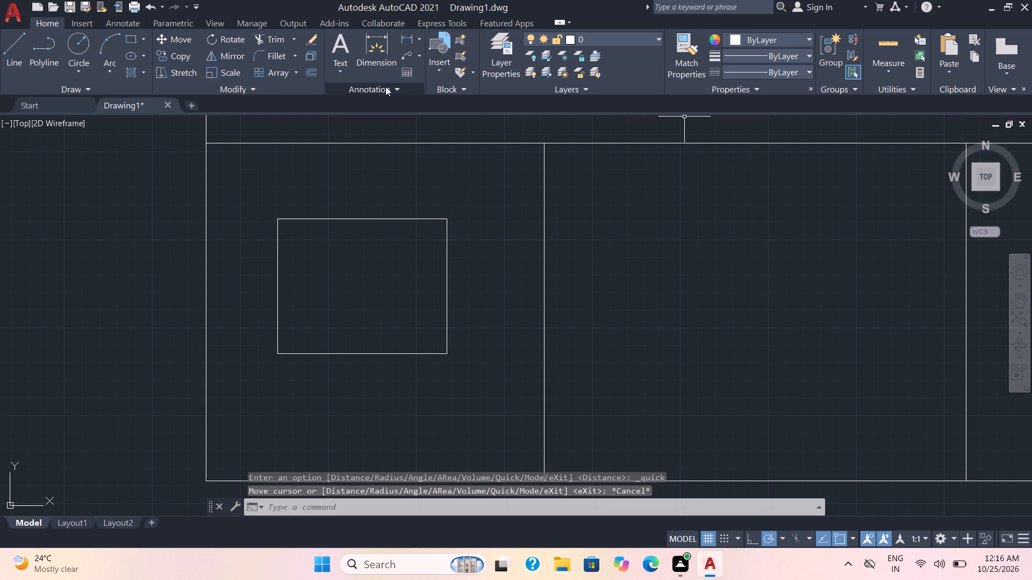
Offset the 10' by 8' rectangle 2" inward.
{"action": "key", "text": "o"}
{"action": "key", "text": "Return"}
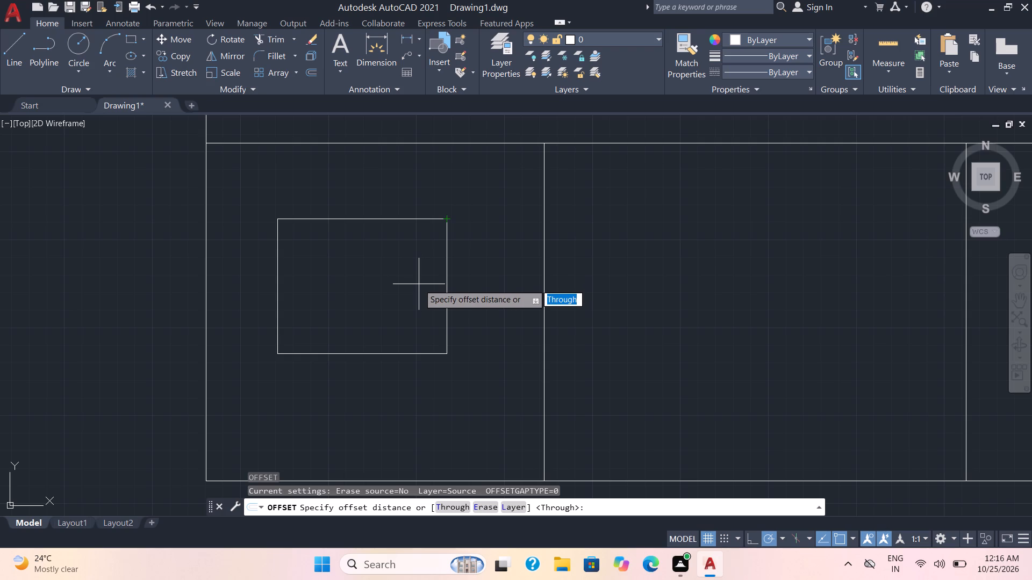
{"action": "key", "text": "2"}
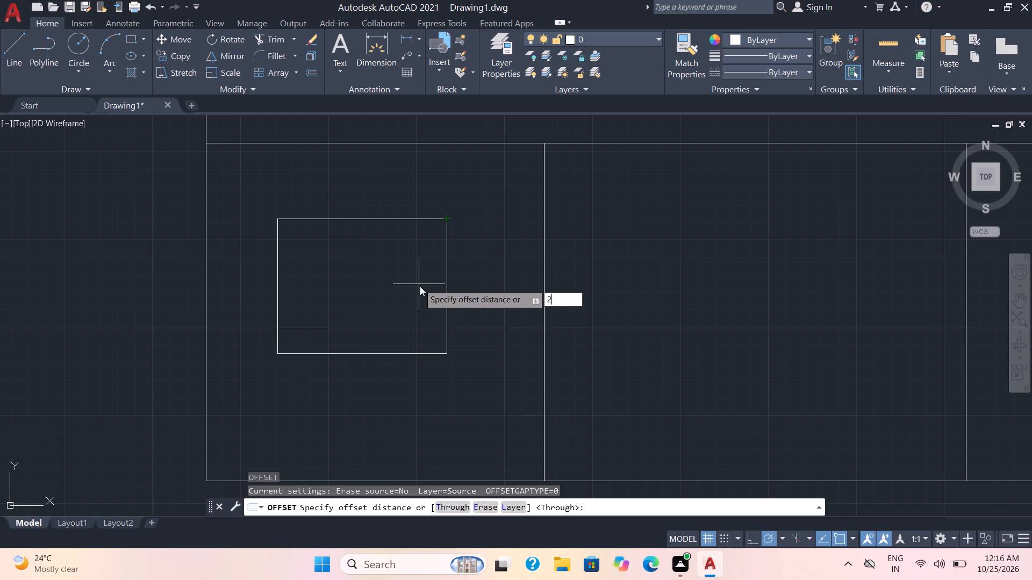
{"action": "key", "text": "Return"}
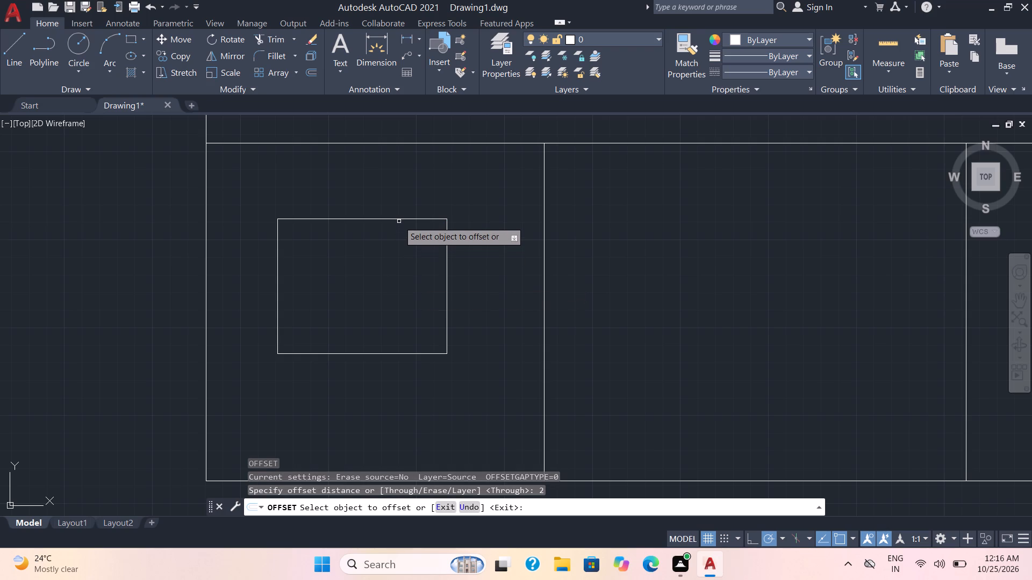
{"action": "left_click", "coordinate": [400, 218]}
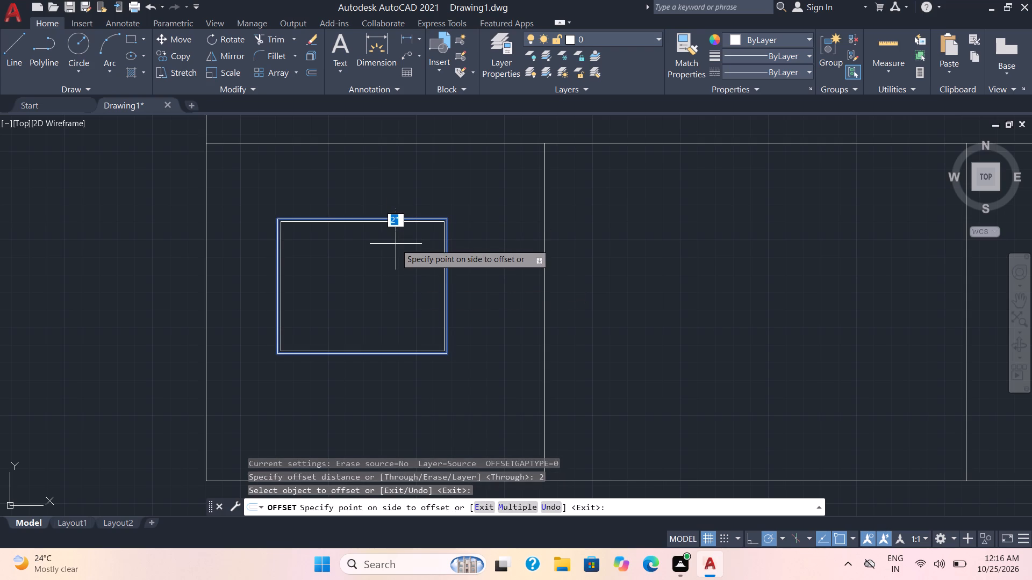
{"action": "left_click", "coordinate": [396, 244]}
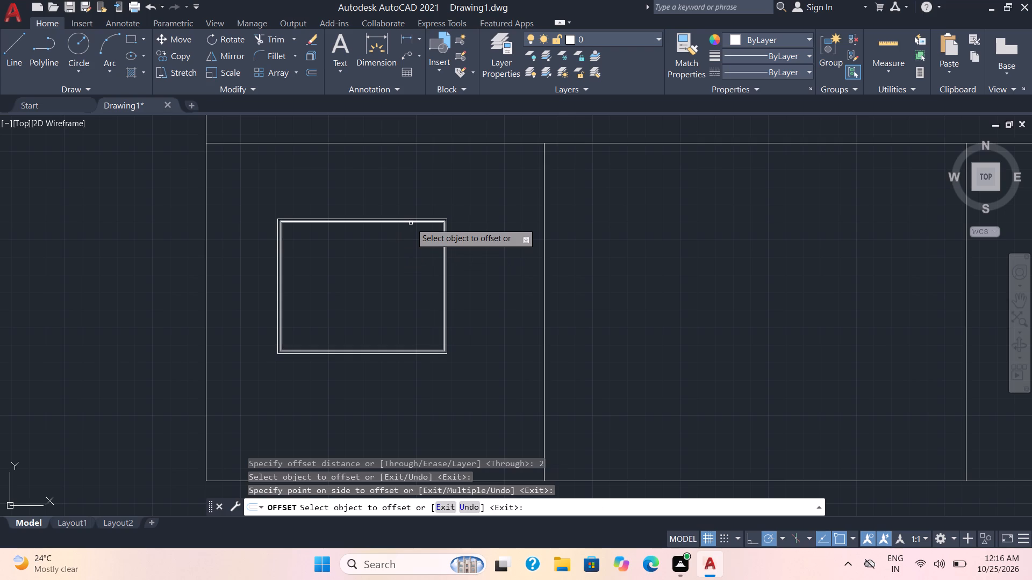
Offset the inner rectangle inward again by the same 2" distance.
{"action": "key", "text": "3"}
{"action": "key", "text": "Return"}
{"action": "scroll", "coordinate": [411, 223], "scroll_direction": "up", "scroll_amount": 2}
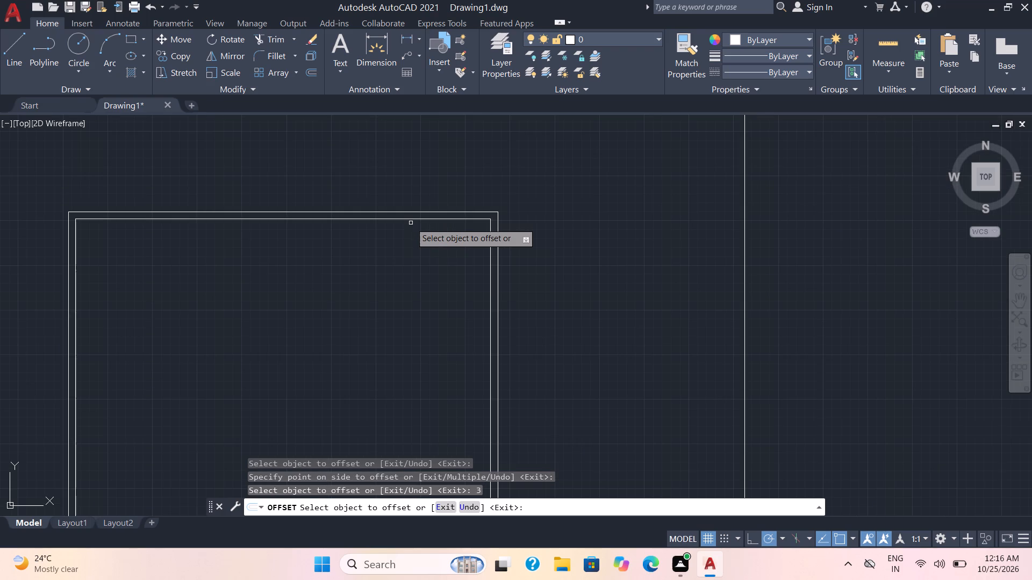
{"action": "left_click", "coordinate": [412, 220]}
{"action": "left_click", "coordinate": [409, 267]}
Offset the innermost rectangle 1" inward to add a fourth nested outline.
{"action": "scroll", "coordinate": [409, 267], "scroll_direction": "down", "scroll_amount": 2}
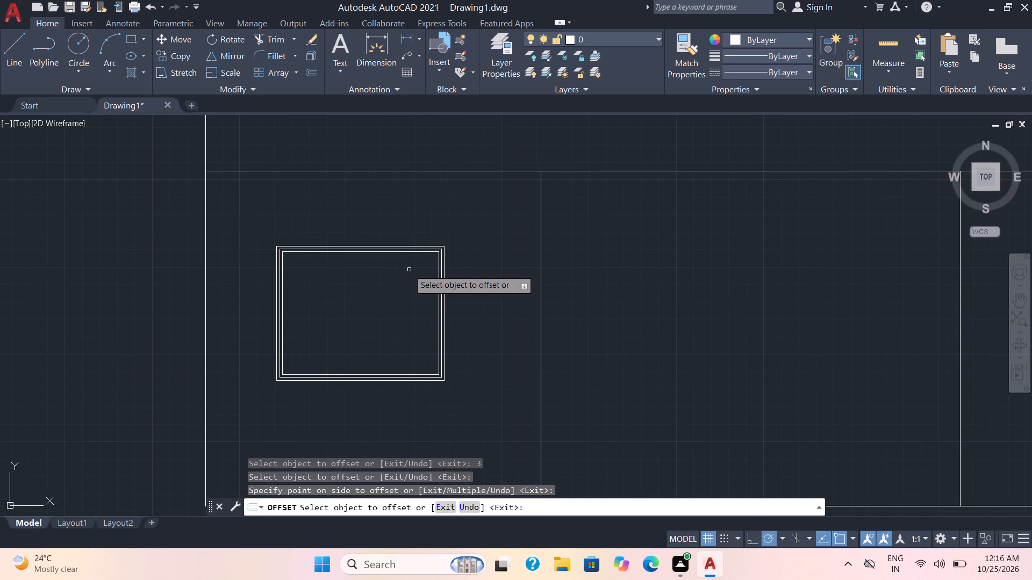
{"action": "middle_click_drag", "start_coordinate": [406, 287], "coordinate": [420, 270]}
{"action": "scroll", "coordinate": [398, 293], "scroll_direction": "up", "scroll_amount": 2}
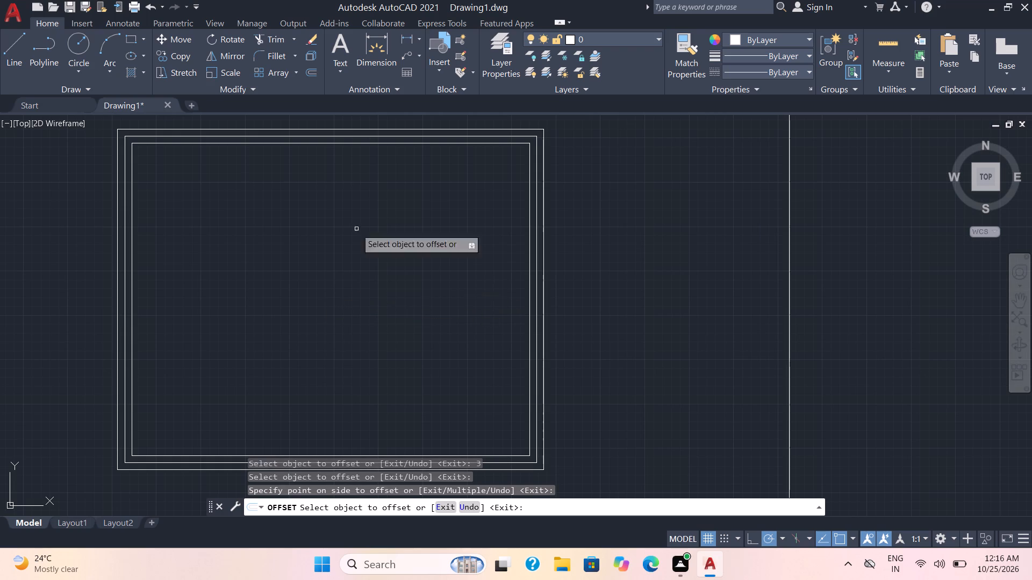
{"action": "left_click", "coordinate": [286, 144]}
{"action": "key", "text": "1"}
{"action": "key", "text": "Return"}
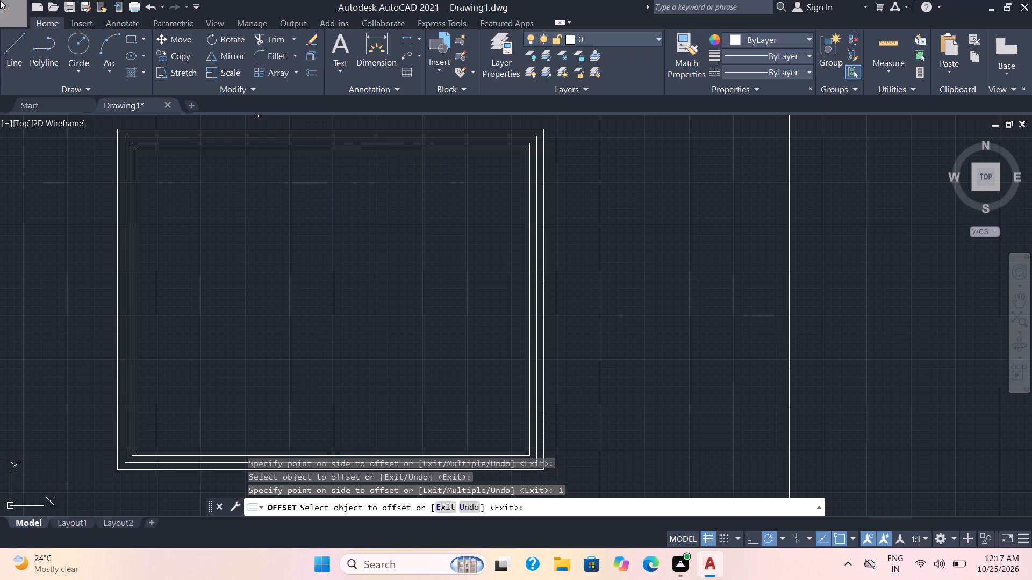
With polar tracking on, draw a vertical line just over 10' long through the nested rectangles, extending past their top and bottom edges.
{"action": "left_click", "coordinate": [22, 48]}
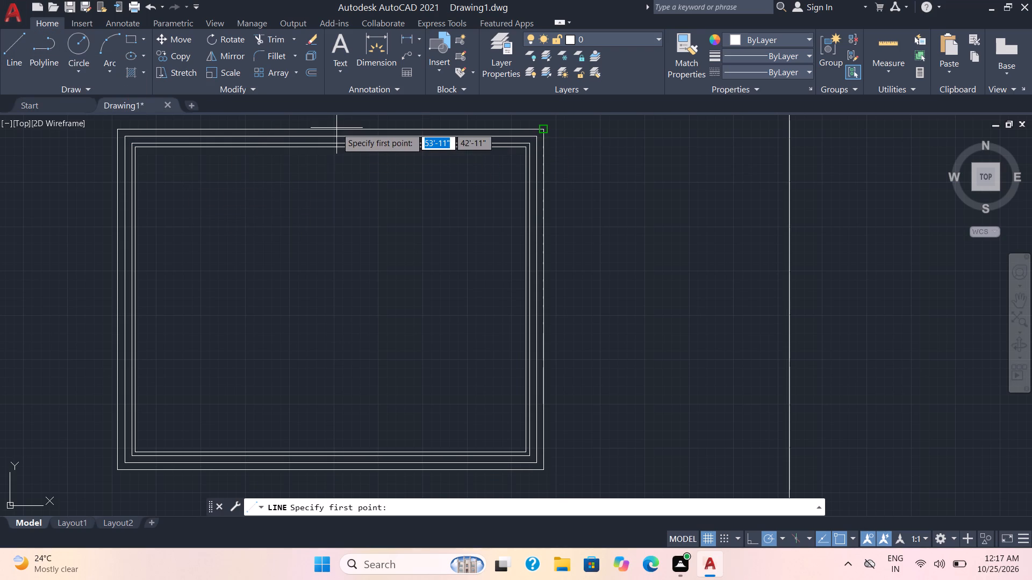
{"action": "scroll", "coordinate": [336, 128], "scroll_direction": "up", "scroll_amount": 1}
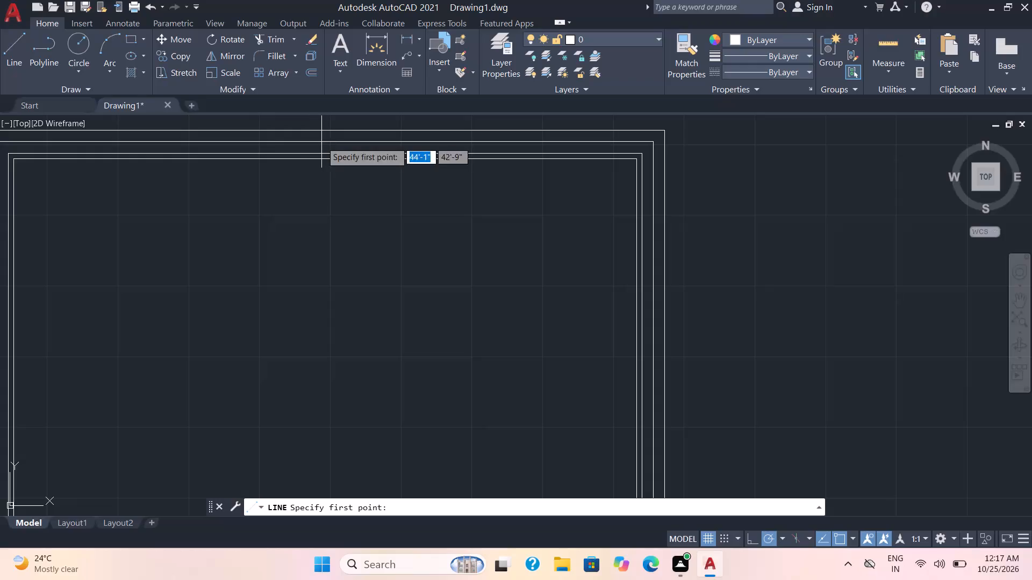
{"action": "scroll", "coordinate": [319, 121], "scroll_direction": "down", "scroll_amount": 1}
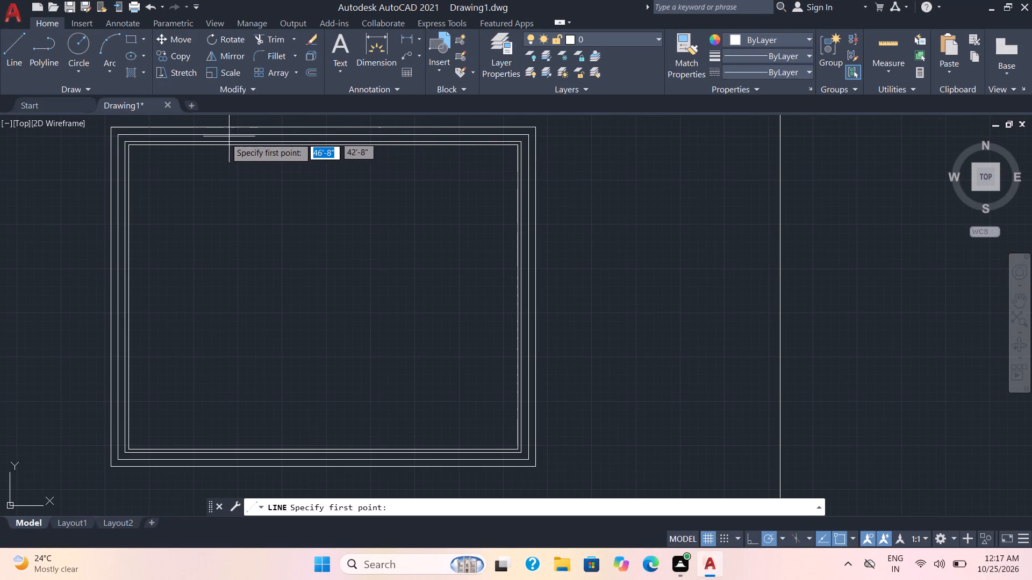
{"action": "middle_click_drag", "start_coordinate": [276, 137], "coordinate": [377, 157]}
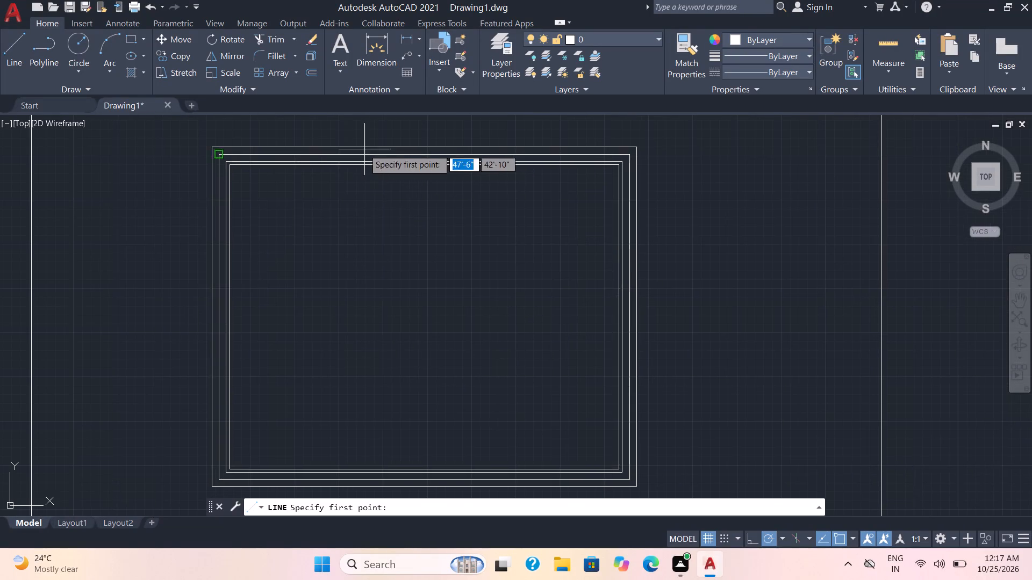
{"action": "middle_click_drag", "start_coordinate": [429, 344], "coordinate": [430, 344]}
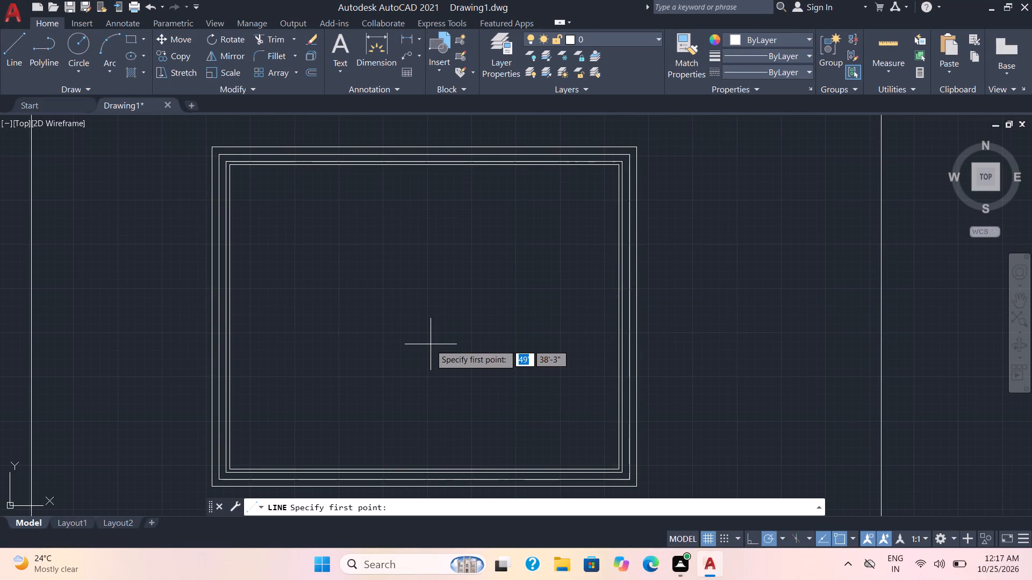
{"action": "middle_click_drag", "start_coordinate": [430, 344], "coordinate": [393, 273]}
{"action": "scroll", "coordinate": [395, 386], "scroll_direction": "up", "scroll_amount": 3}
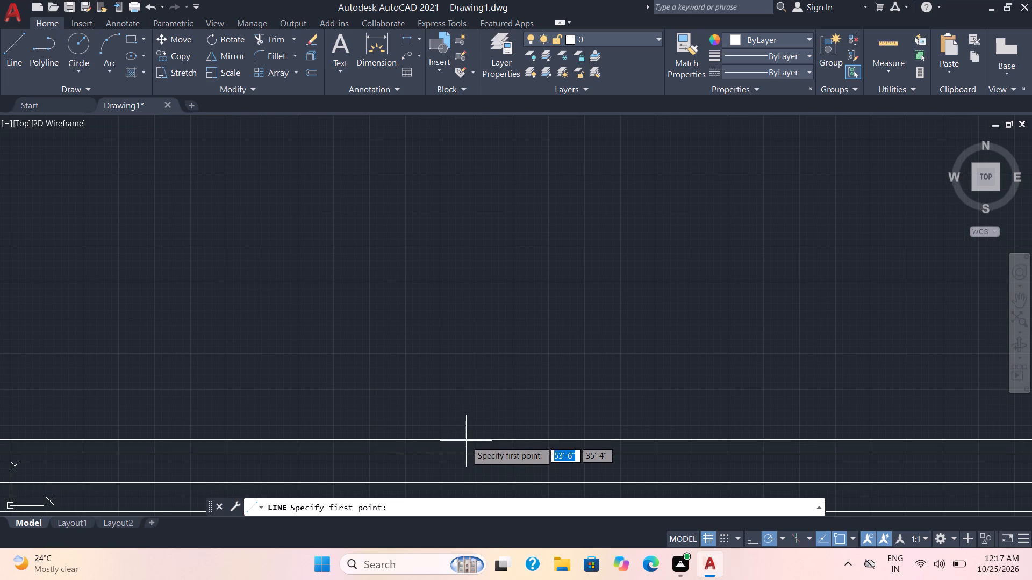
{"action": "left_click", "coordinate": [797, 538]}
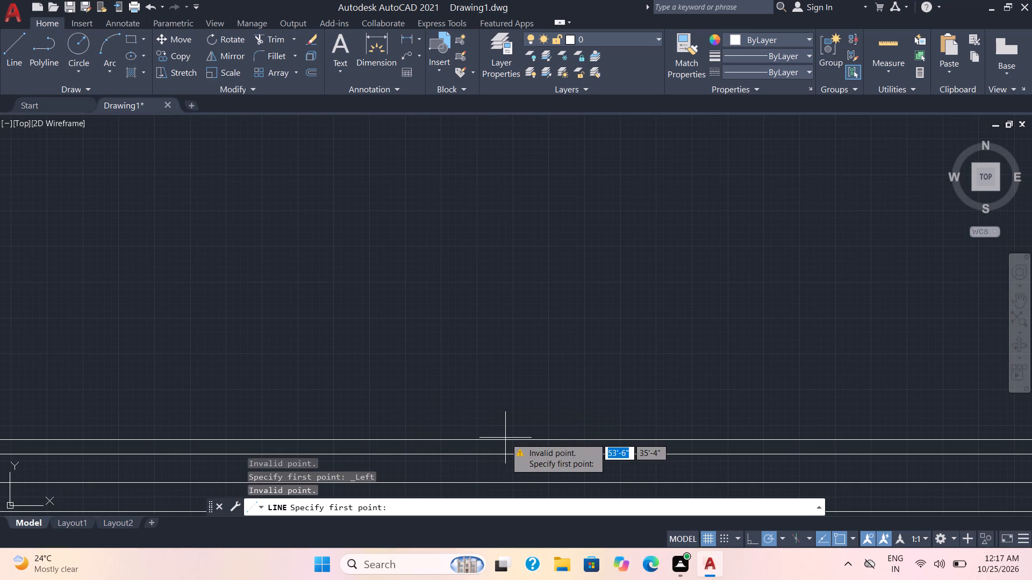
{"action": "scroll", "coordinate": [505, 438], "scroll_direction": "down", "scroll_amount": 1}
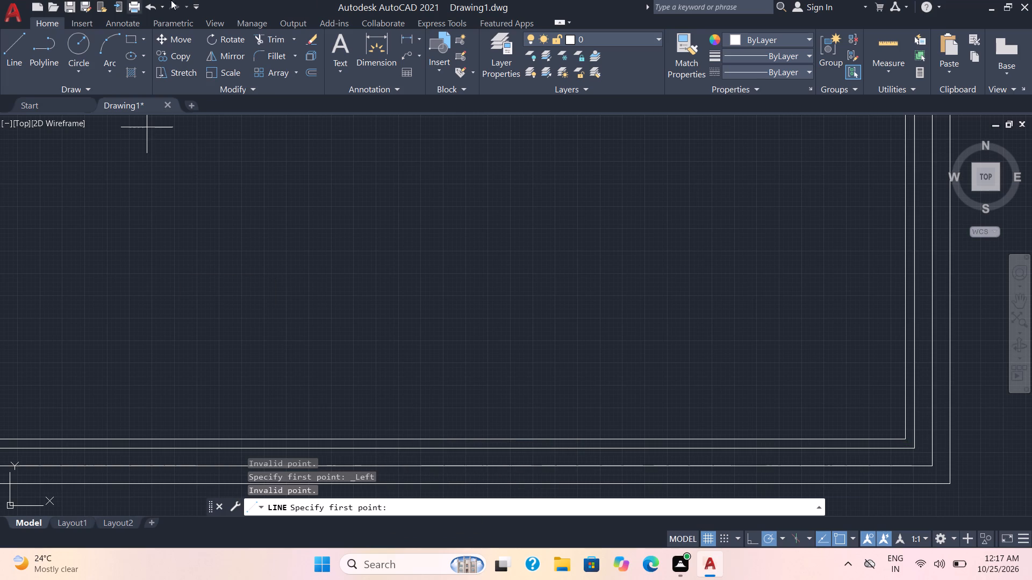
{"action": "scroll", "coordinate": [373, 397], "scroll_direction": "down", "scroll_amount": 1}
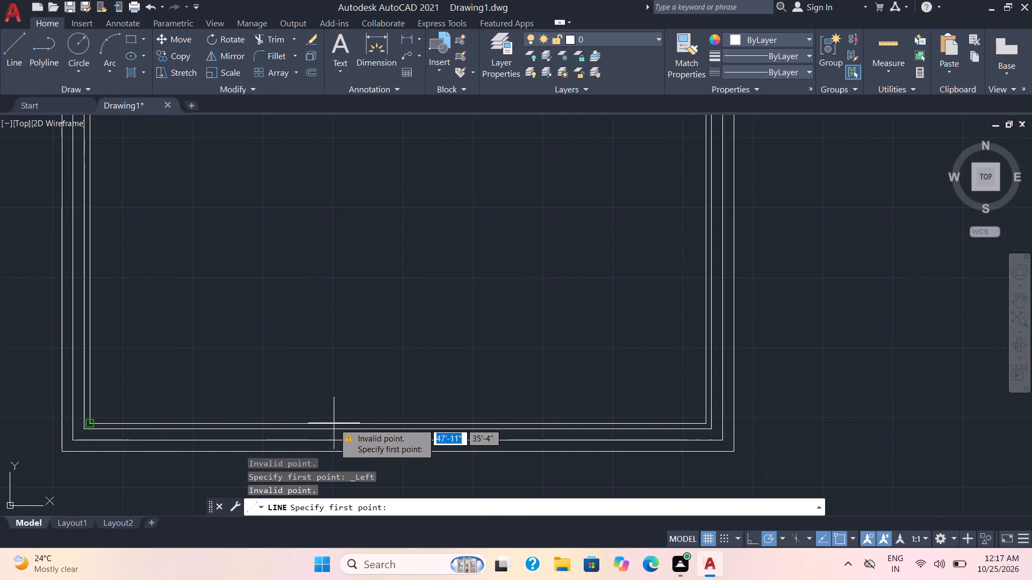
{"action": "left_click", "coordinate": [797, 541]}
{"action": "left_click", "coordinate": [809, 540]}
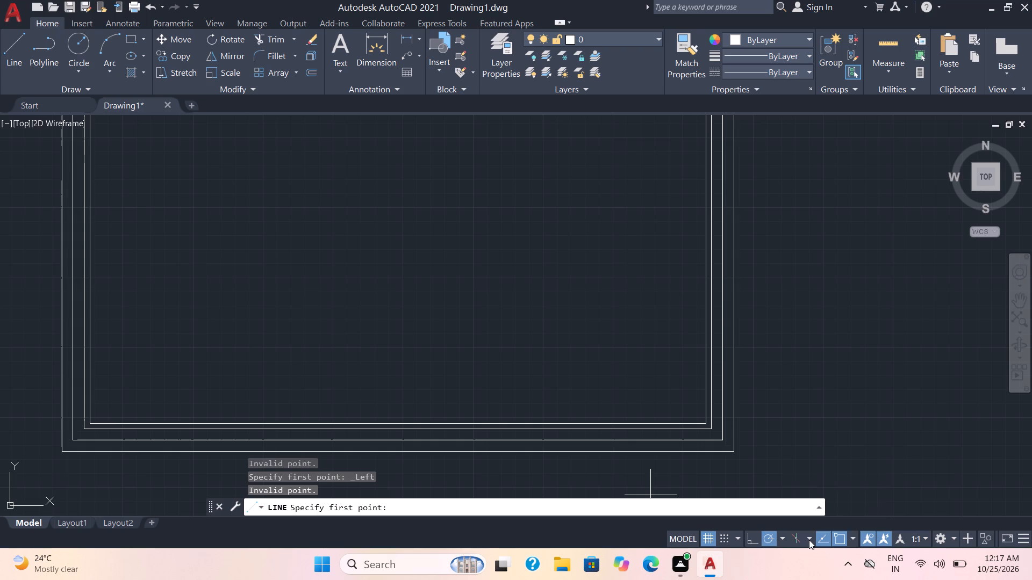
{"action": "left_click", "coordinate": [799, 539]}
{"action": "left_click", "coordinate": [752, 536]}
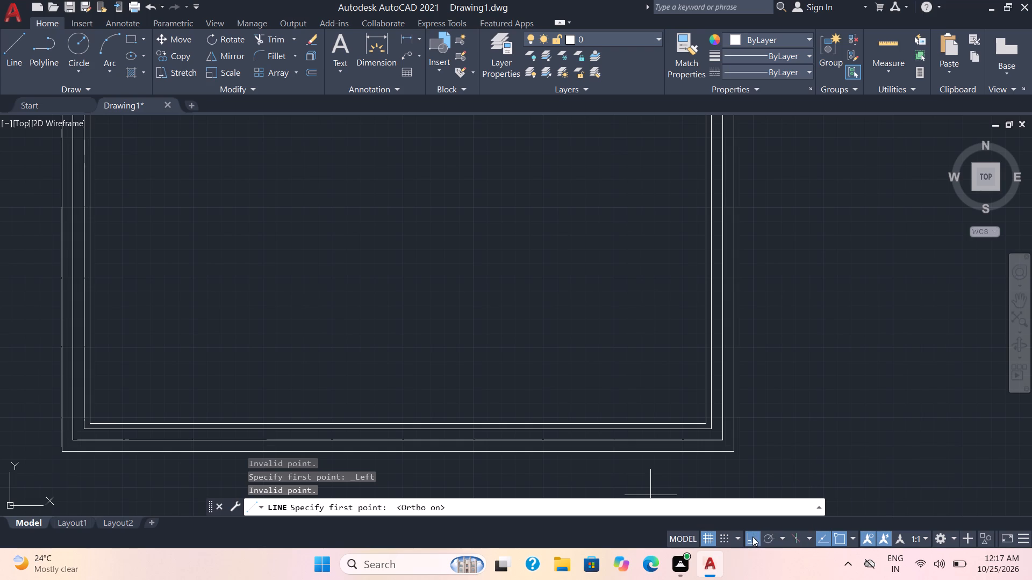
{"action": "left_click", "coordinate": [769, 541]}
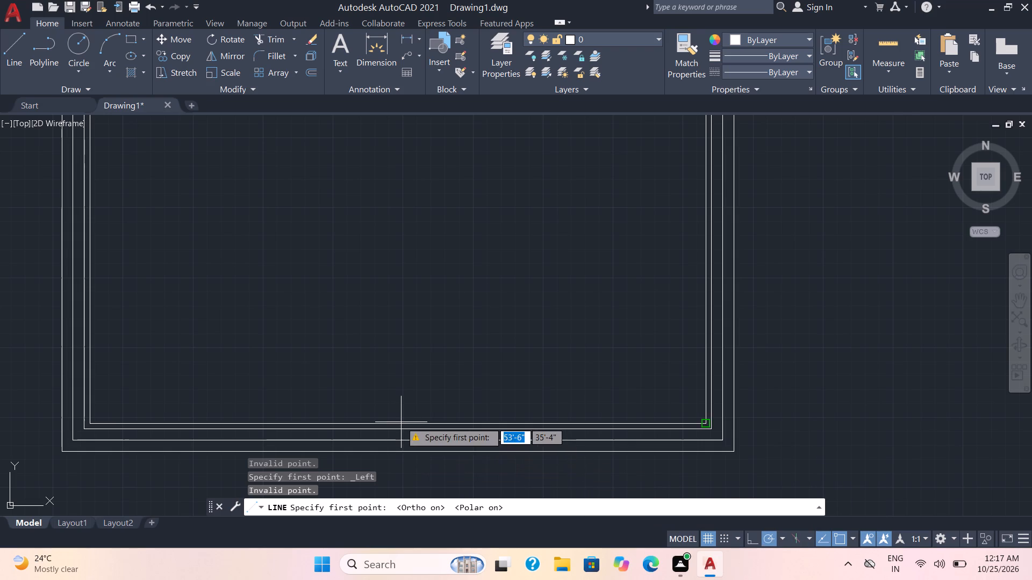
{"action": "scroll", "coordinate": [401, 422], "scroll_direction": "up", "scroll_amount": 1}
{"action": "scroll", "coordinate": [384, 399], "scroll_direction": "down", "scroll_amount": 3}
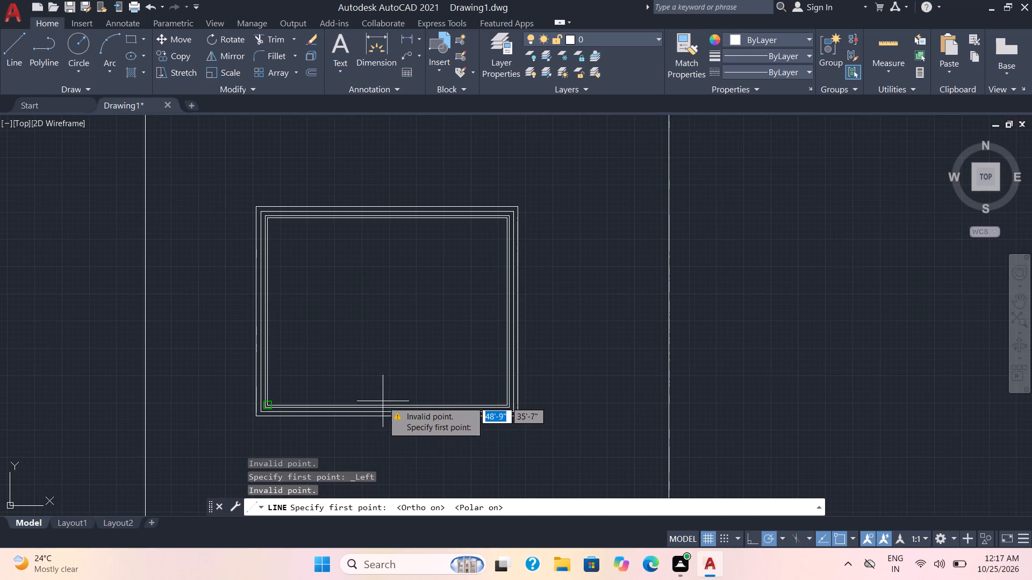
{"action": "left_click", "coordinate": [391, 451]}
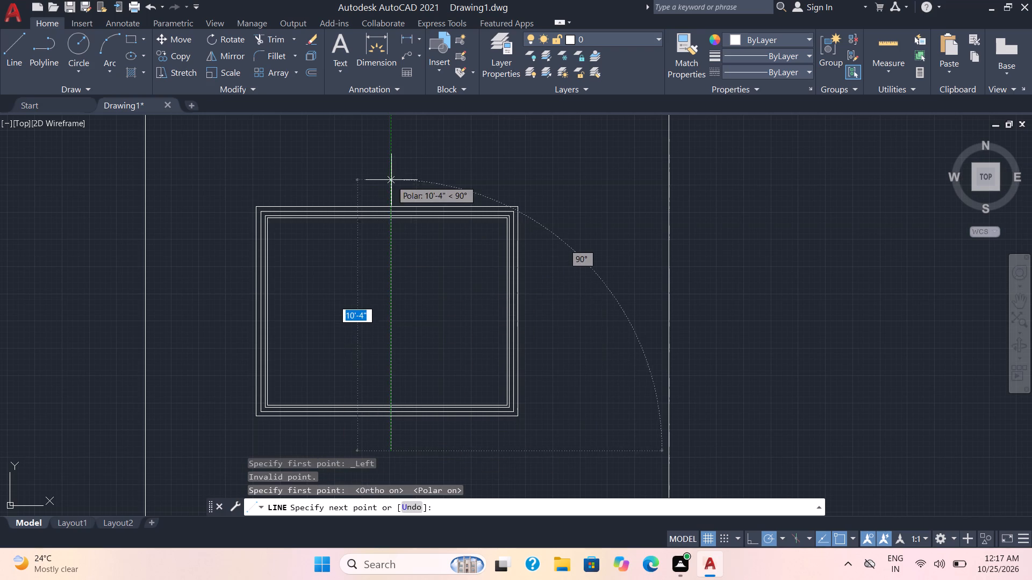
{"action": "left_click", "coordinate": [391, 170]}
{"action": "key", "text": "Escape"}
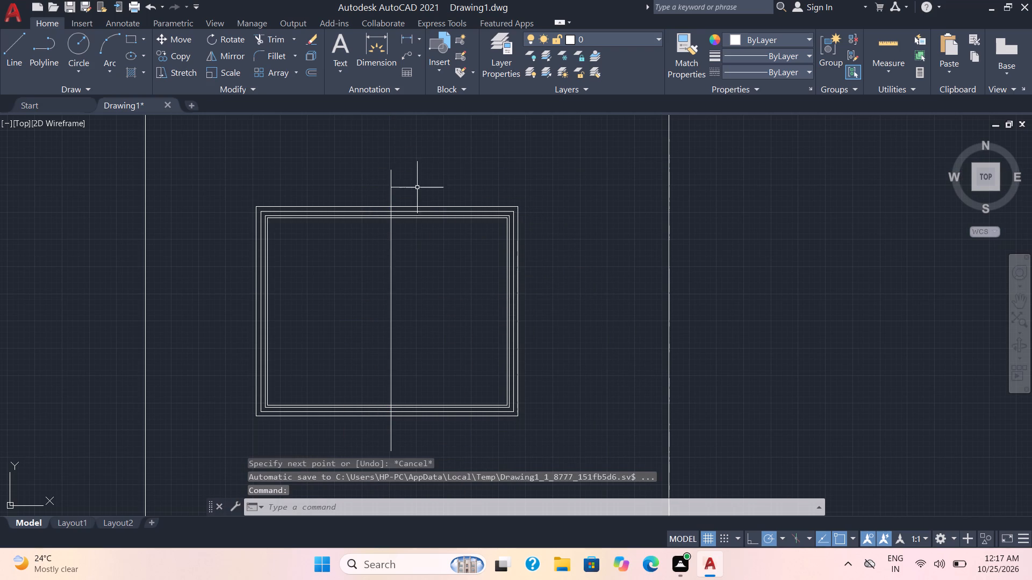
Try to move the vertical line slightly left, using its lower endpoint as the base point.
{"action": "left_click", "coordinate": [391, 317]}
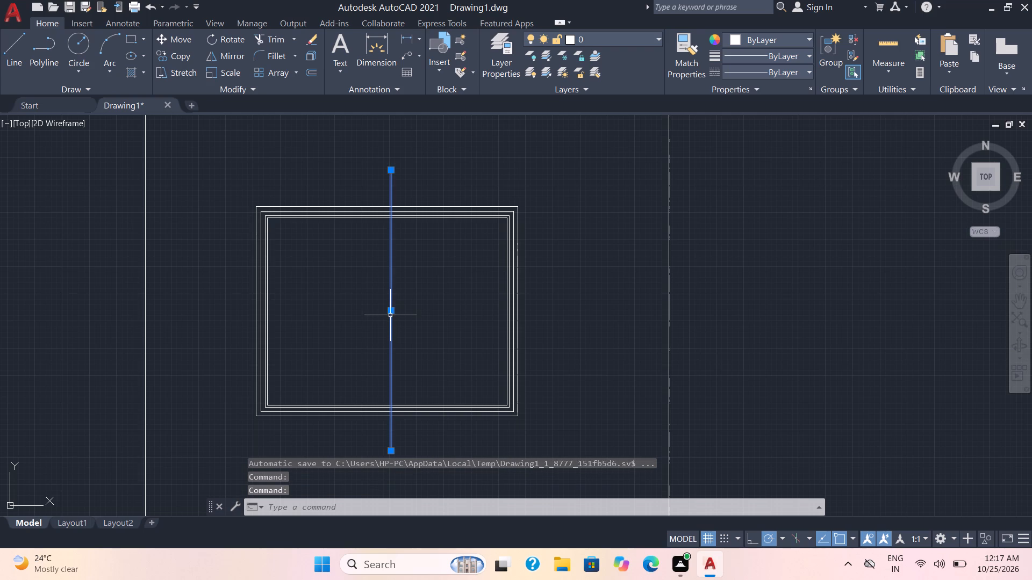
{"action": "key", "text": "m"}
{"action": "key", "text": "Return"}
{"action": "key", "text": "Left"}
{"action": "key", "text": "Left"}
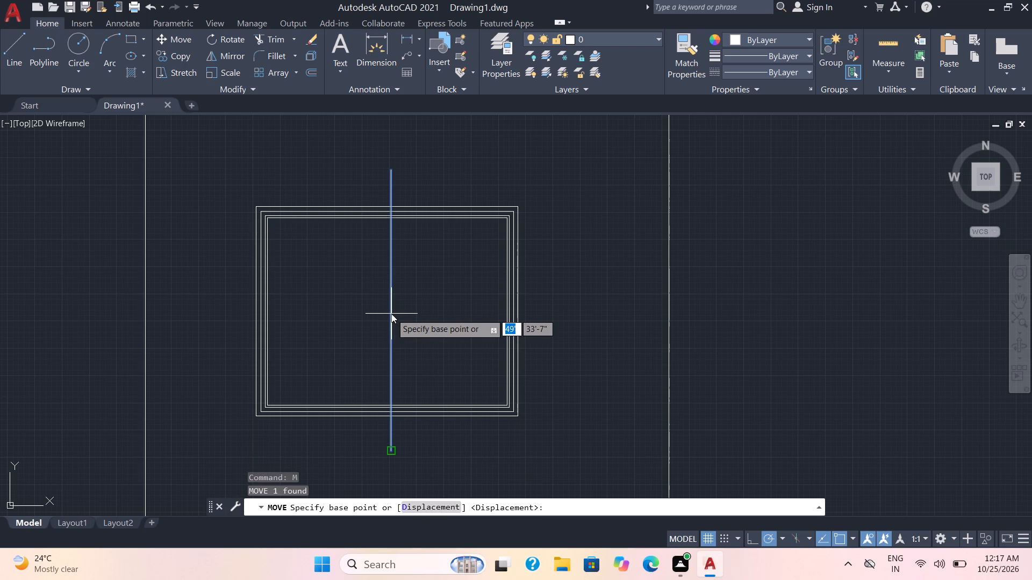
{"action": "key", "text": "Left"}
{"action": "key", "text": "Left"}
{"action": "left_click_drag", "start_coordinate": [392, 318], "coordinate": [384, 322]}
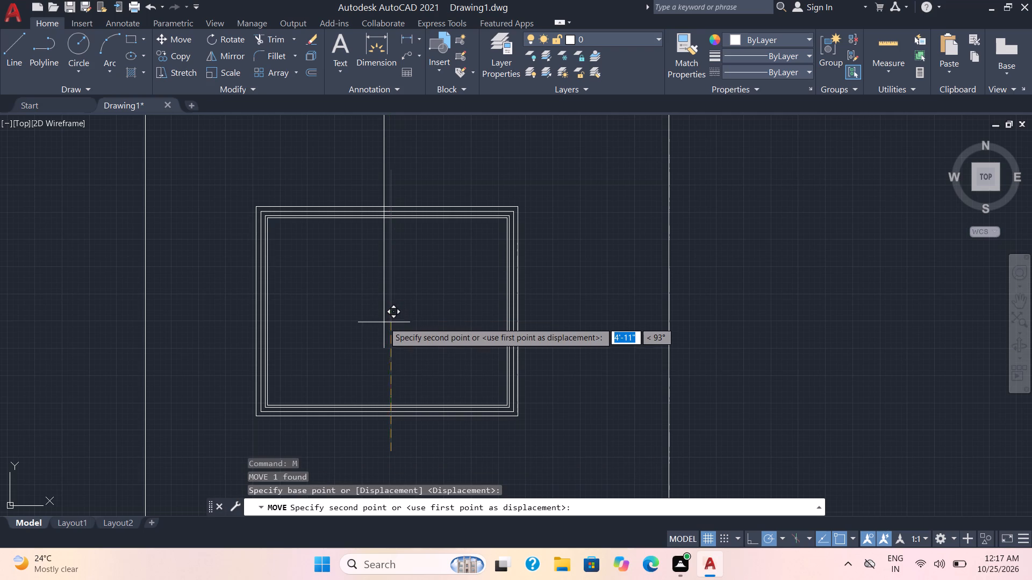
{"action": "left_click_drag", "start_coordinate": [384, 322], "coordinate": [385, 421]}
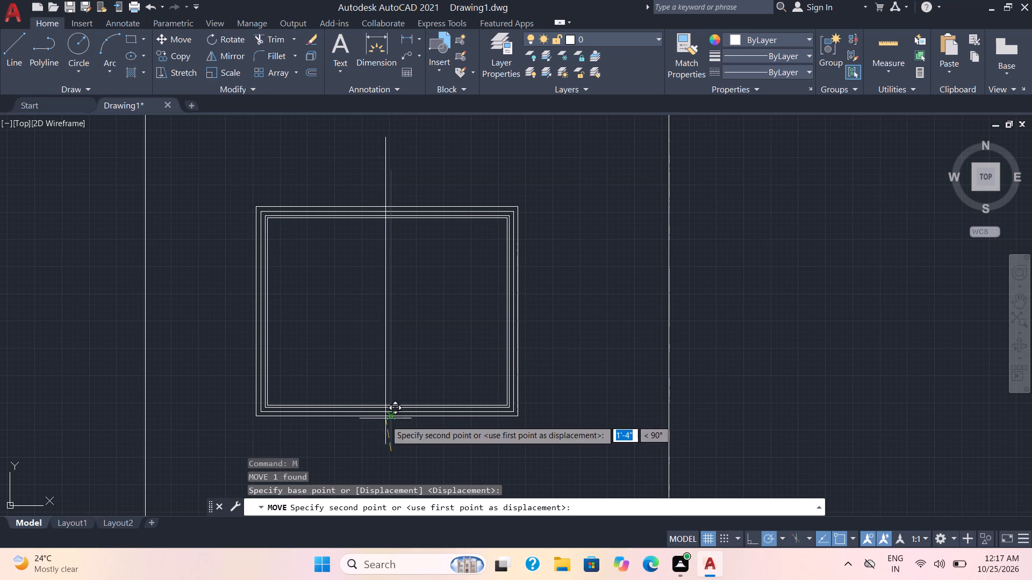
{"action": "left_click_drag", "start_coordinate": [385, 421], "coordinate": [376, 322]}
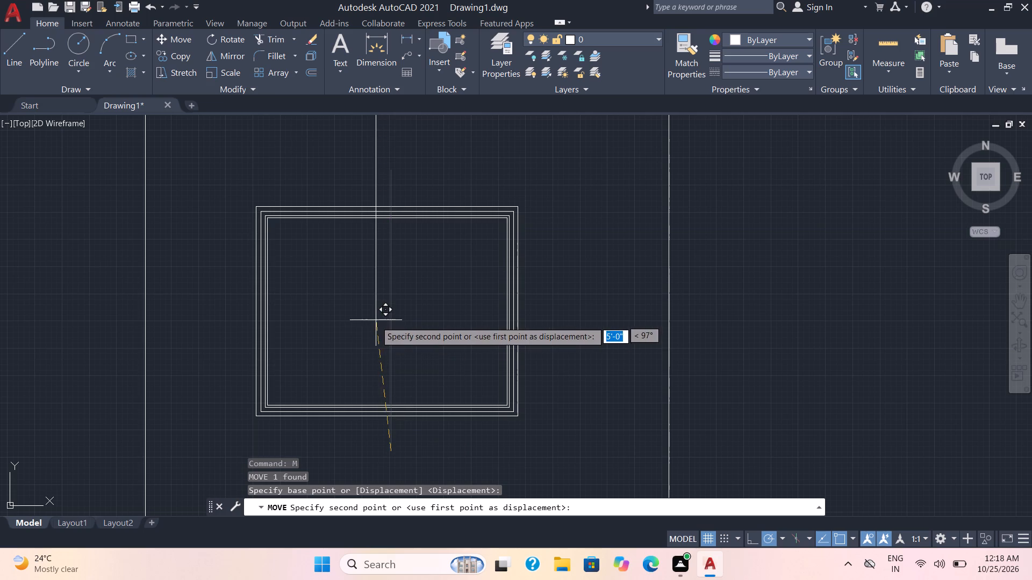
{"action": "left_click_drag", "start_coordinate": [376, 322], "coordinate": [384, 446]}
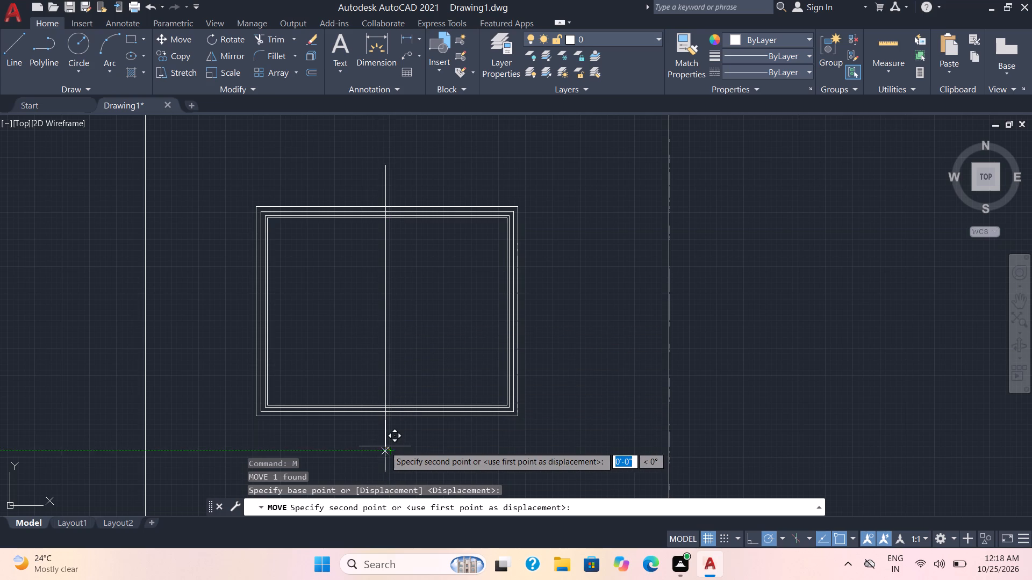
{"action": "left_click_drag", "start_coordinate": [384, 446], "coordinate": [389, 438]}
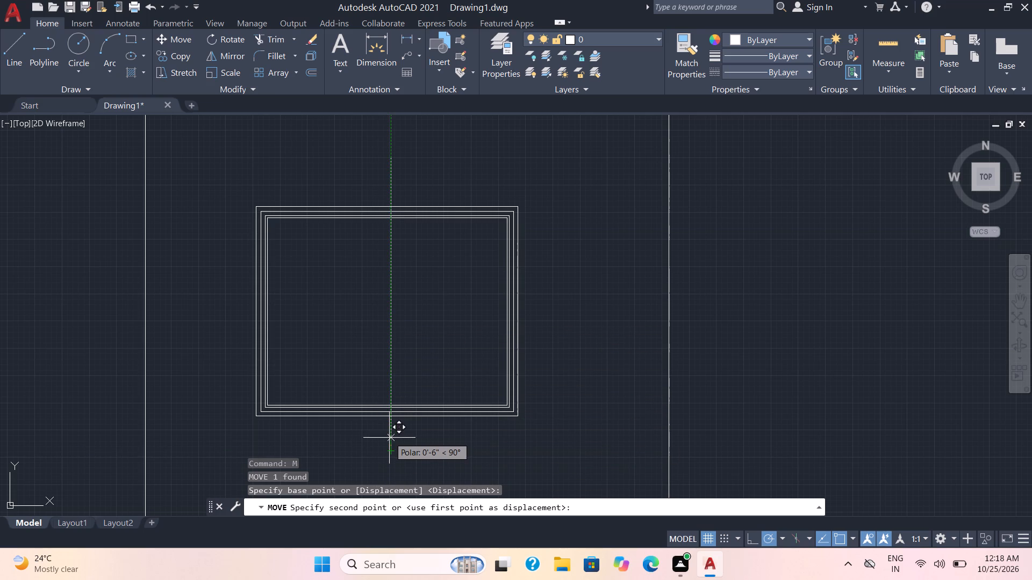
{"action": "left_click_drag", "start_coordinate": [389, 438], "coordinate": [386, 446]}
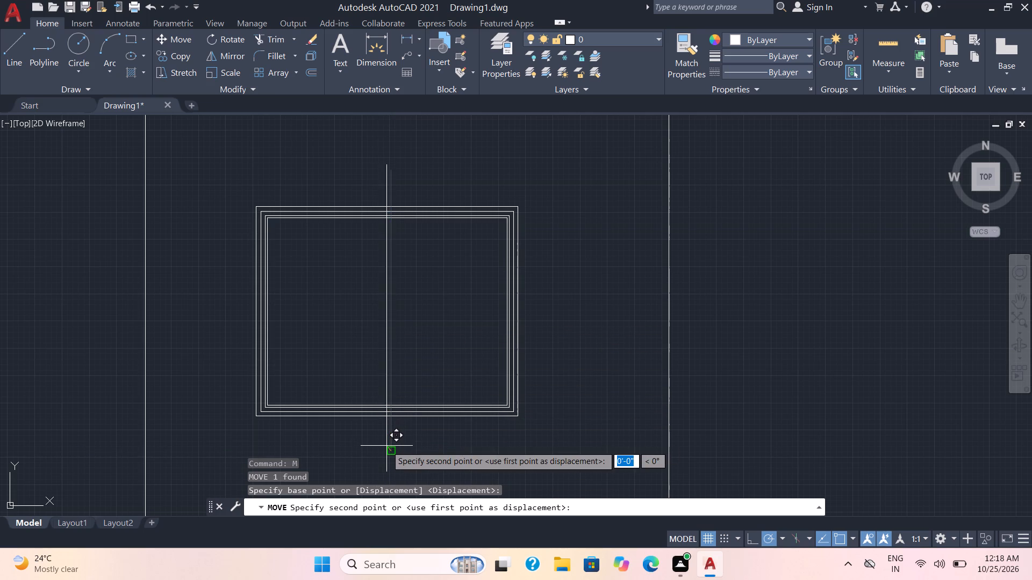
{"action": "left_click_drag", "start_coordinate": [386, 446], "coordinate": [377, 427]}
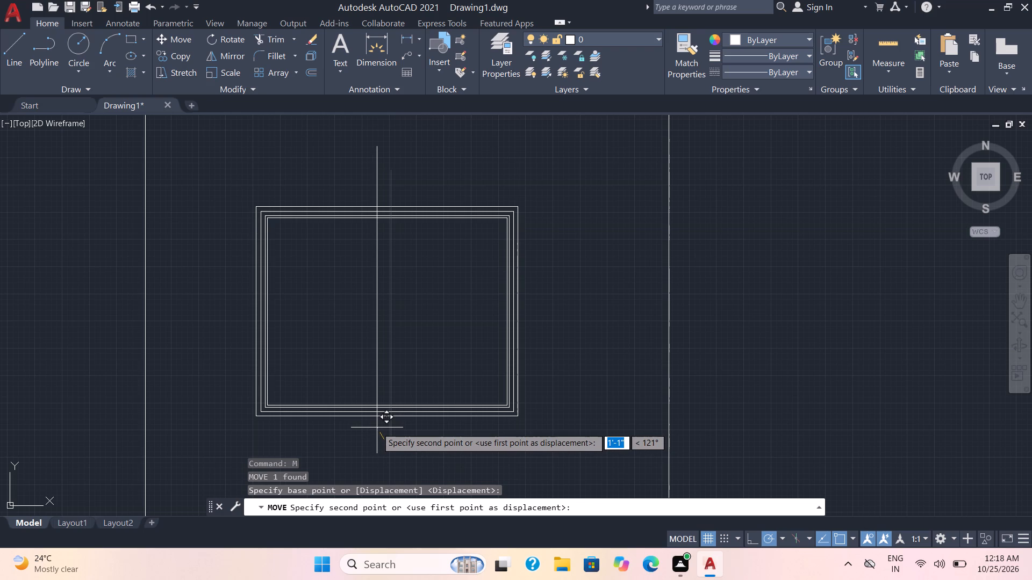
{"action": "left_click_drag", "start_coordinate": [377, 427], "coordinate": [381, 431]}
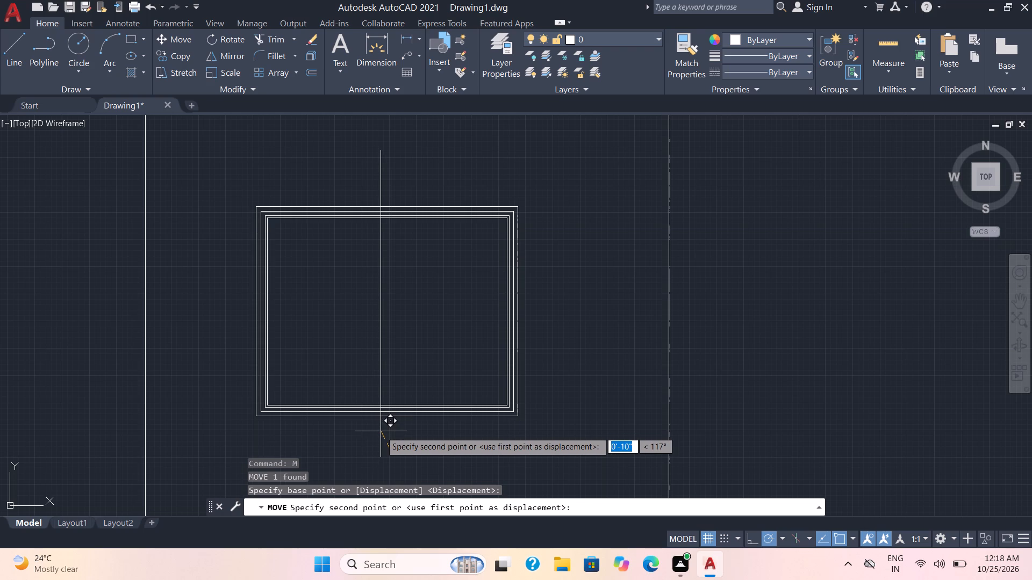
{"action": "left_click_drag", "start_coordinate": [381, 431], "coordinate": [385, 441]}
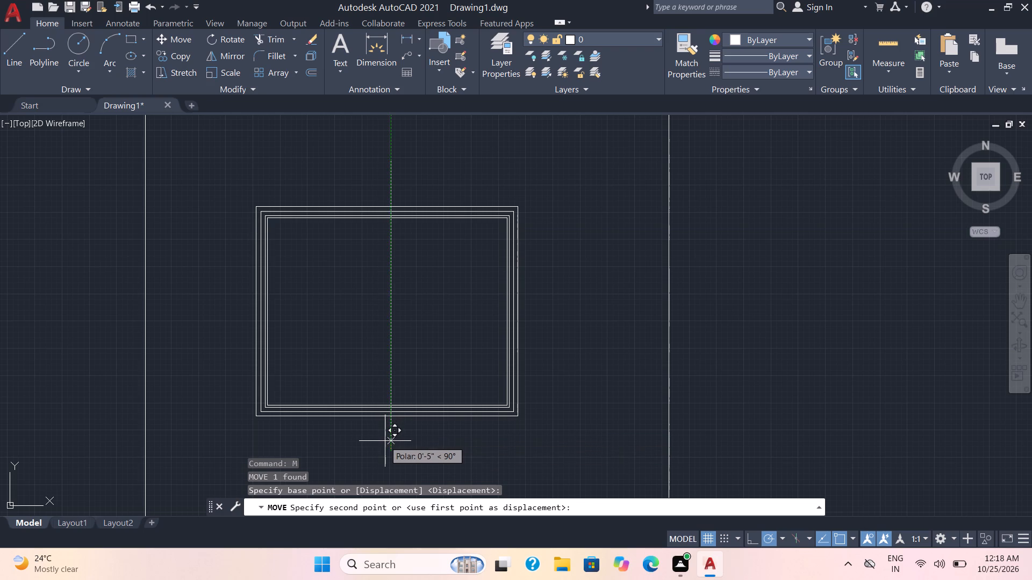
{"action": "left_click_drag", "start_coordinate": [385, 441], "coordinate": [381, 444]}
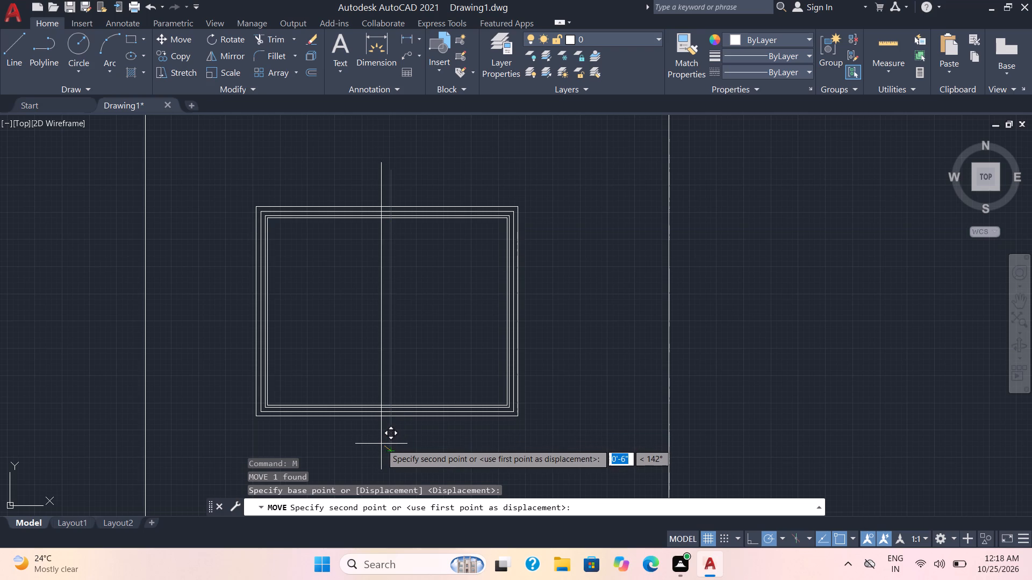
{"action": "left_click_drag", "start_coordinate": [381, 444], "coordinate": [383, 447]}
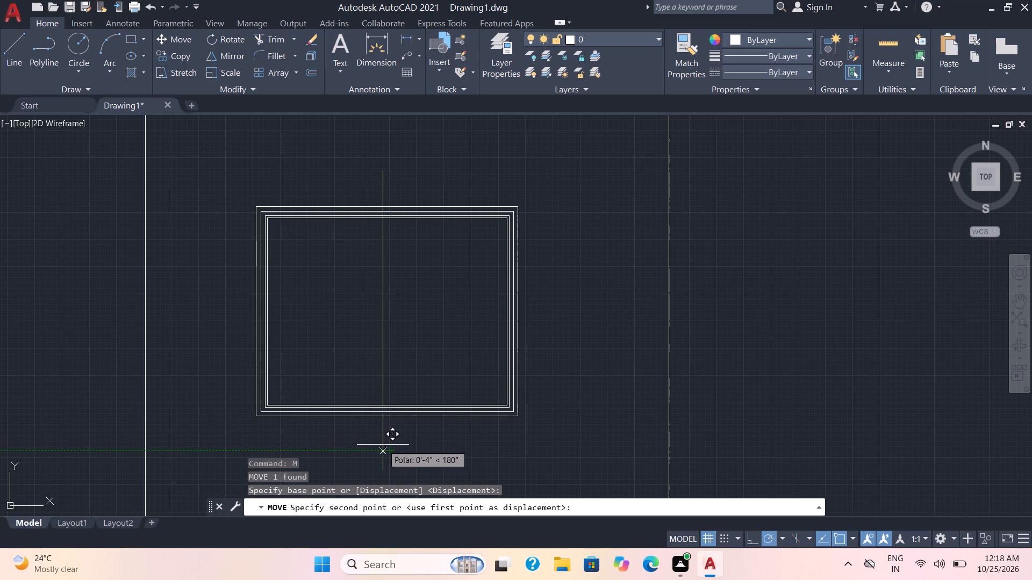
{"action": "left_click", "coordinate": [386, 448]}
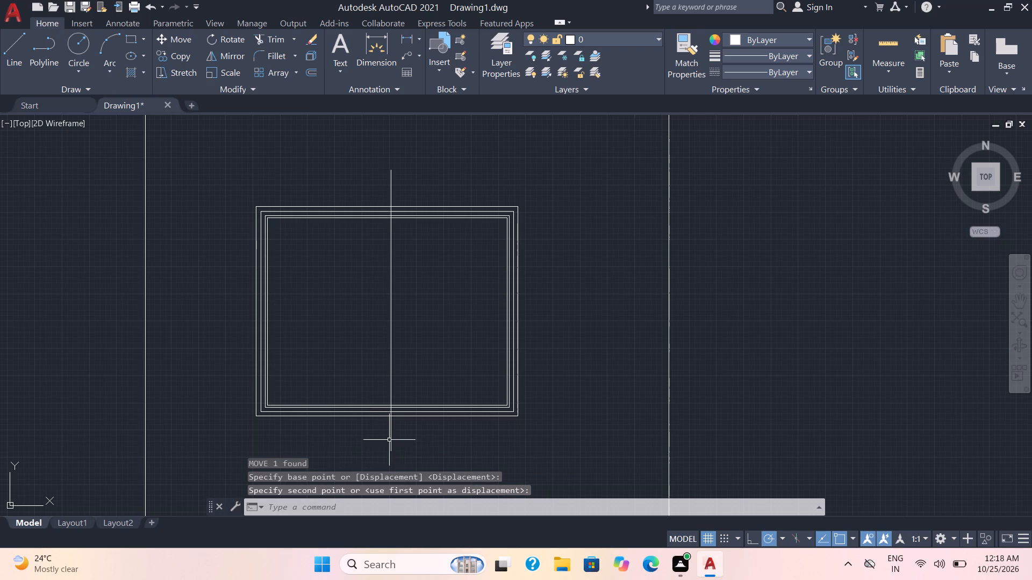
Move the vertical line a few inches left and slightly up from its lower endpoint, near the middle of the nested rectangles.
{"action": "left_click", "coordinate": [388, 446]}
{"action": "left_click", "coordinate": [389, 443]}
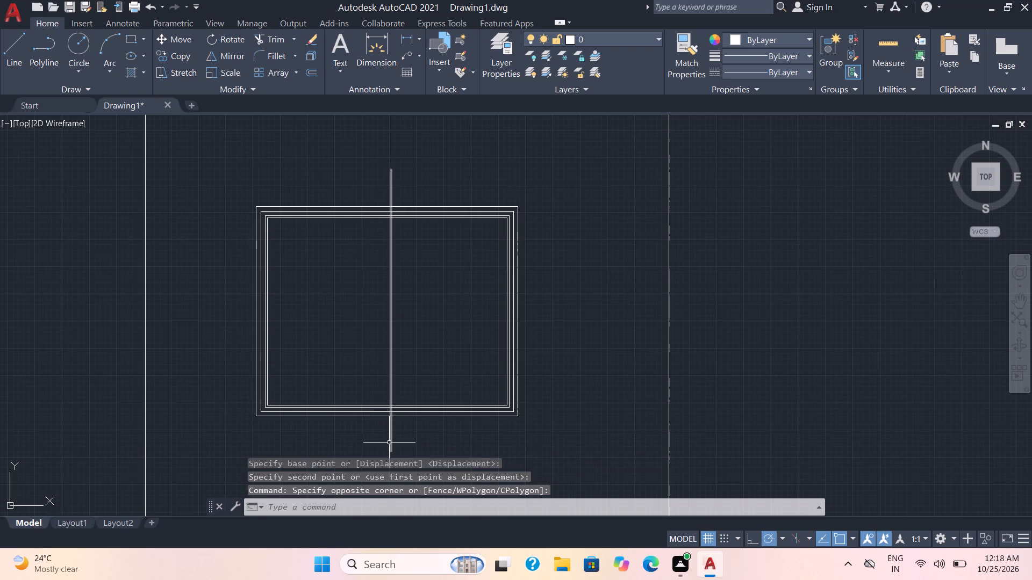
{"action": "left_click", "coordinate": [390, 441]}
{"action": "key", "text": "m"}
{"action": "key", "text": "shift+Return"}
{"action": "left_click_drag", "start_coordinate": [392, 440], "coordinate": [382, 442]}
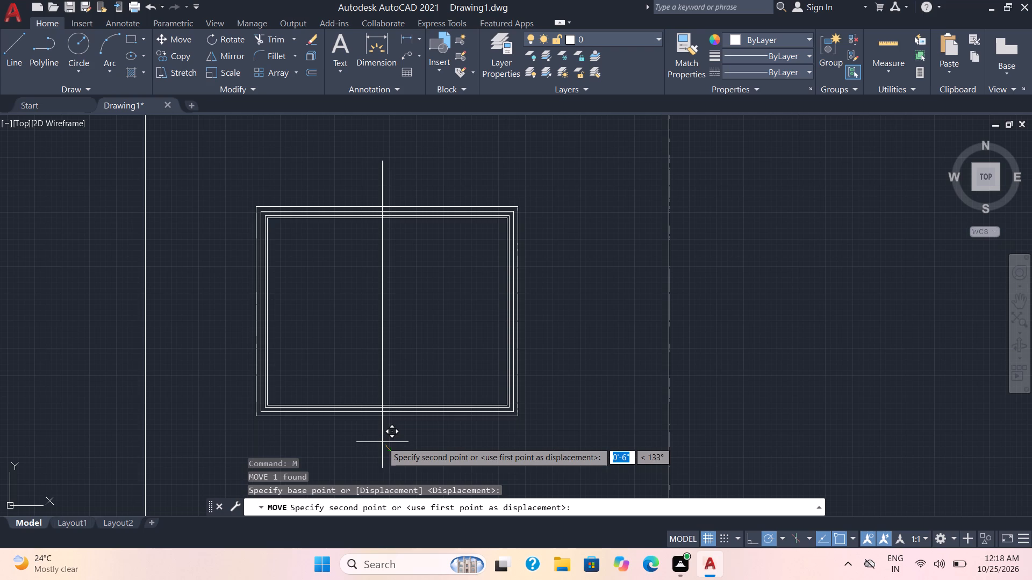
{"action": "left_click_drag", "start_coordinate": [382, 442], "coordinate": [382, 439]}
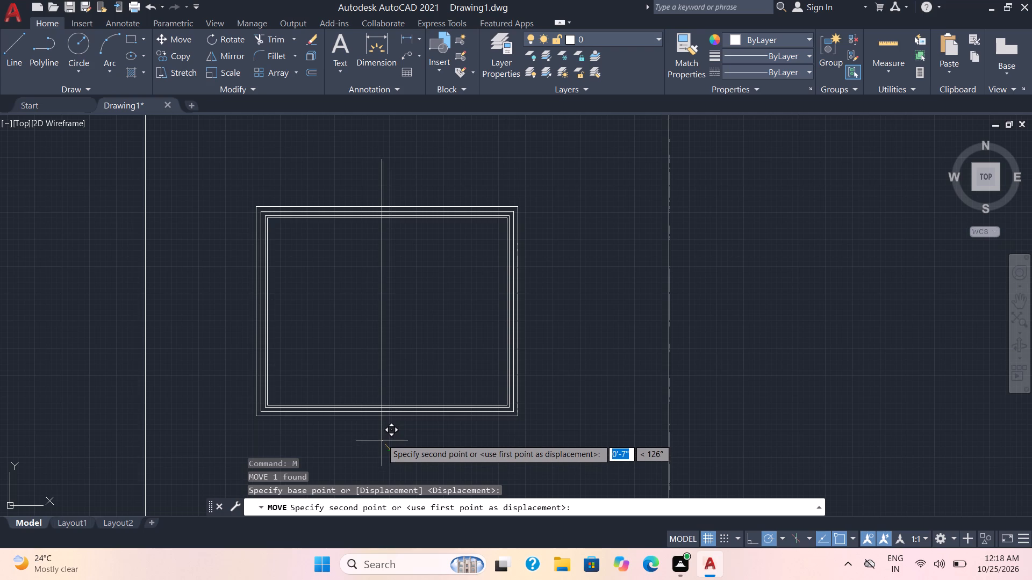
{"action": "left_click_drag", "start_coordinate": [382, 439], "coordinate": [385, 443]}
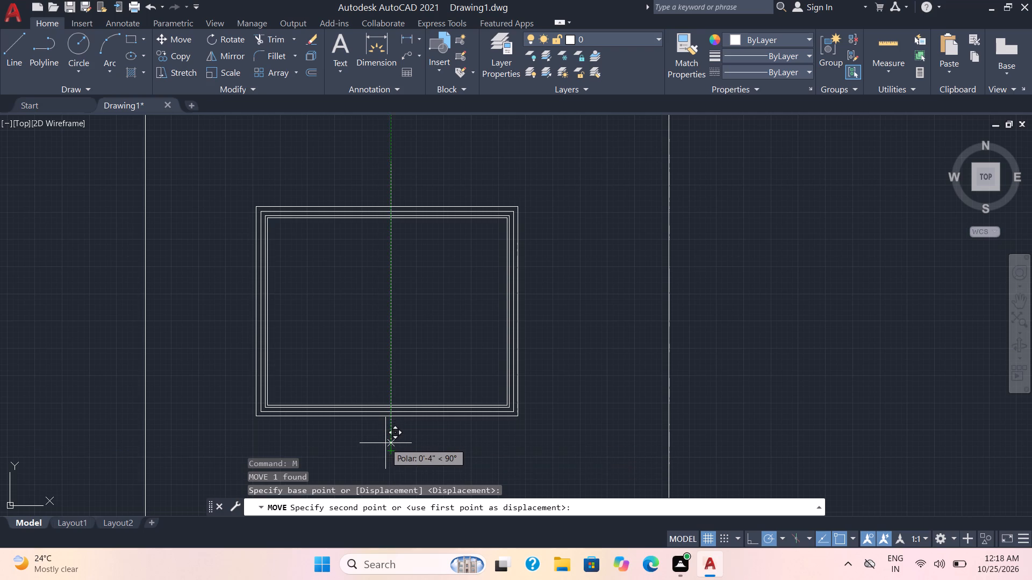
{"action": "left_click_drag", "start_coordinate": [385, 443], "coordinate": [383, 444]}
{"action": "left_click", "coordinate": [383, 444]}
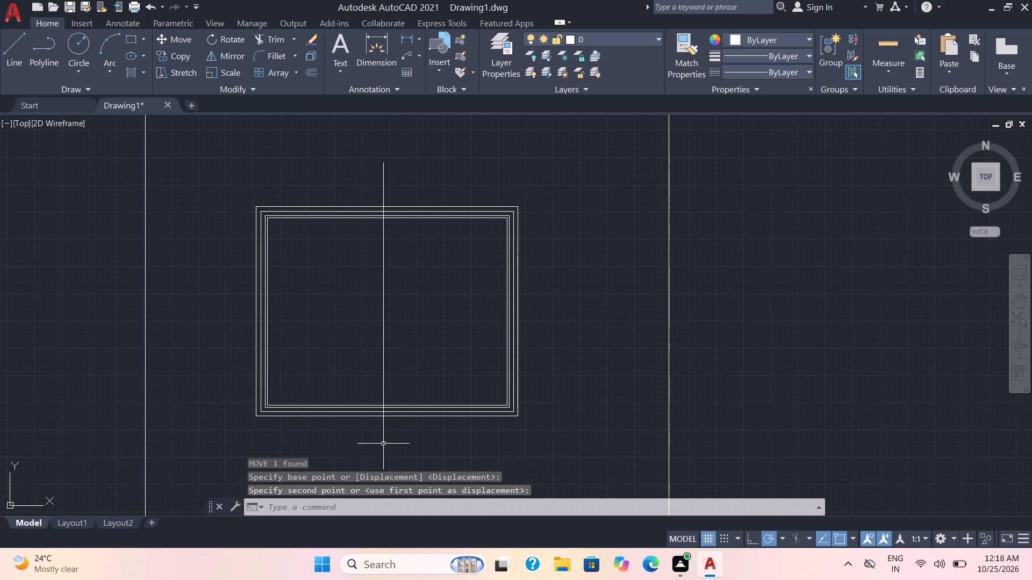
Trim the vertical line's overhangs above and below the outermost nested rectangle back to that rectangle's edges.
{"action": "key", "text": "Escape"}
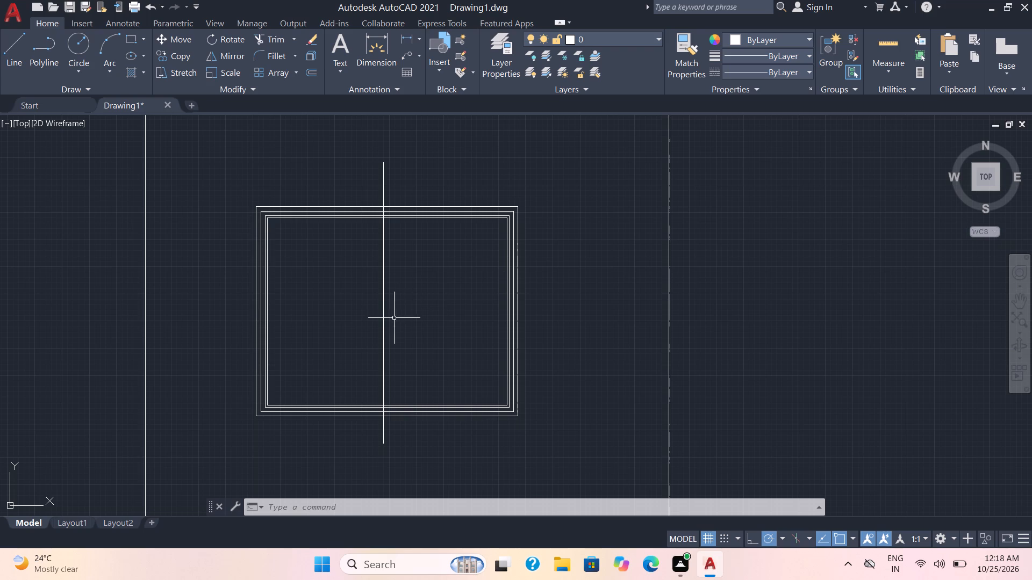
{"action": "scroll", "coordinate": [398, 318], "scroll_direction": "down", "scroll_amount": 1}
{"action": "scroll", "coordinate": [400, 321], "scroll_direction": "up", "scroll_amount": 1}
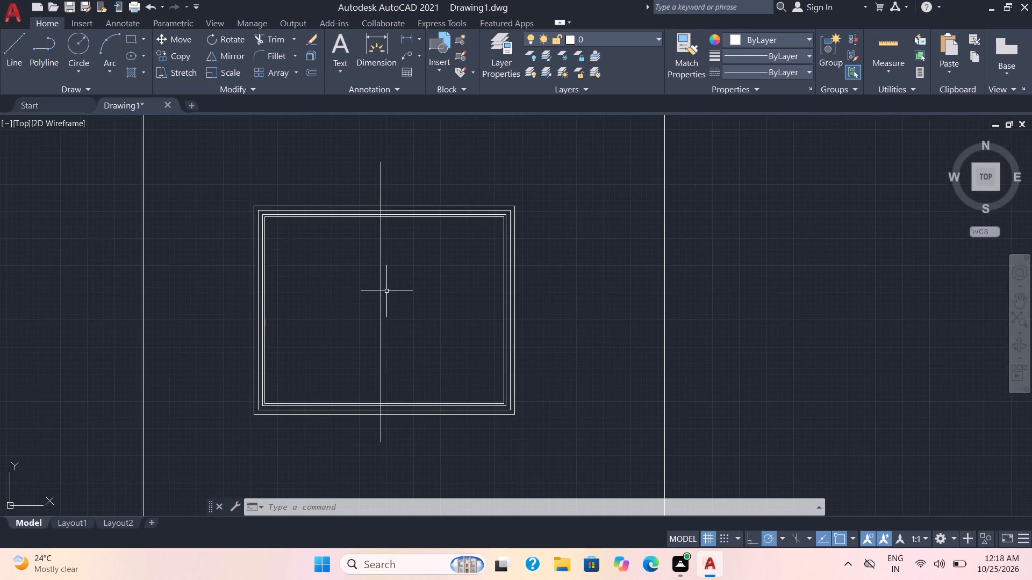
{"action": "scroll", "coordinate": [386, 291], "scroll_direction": "up", "scroll_amount": 1}
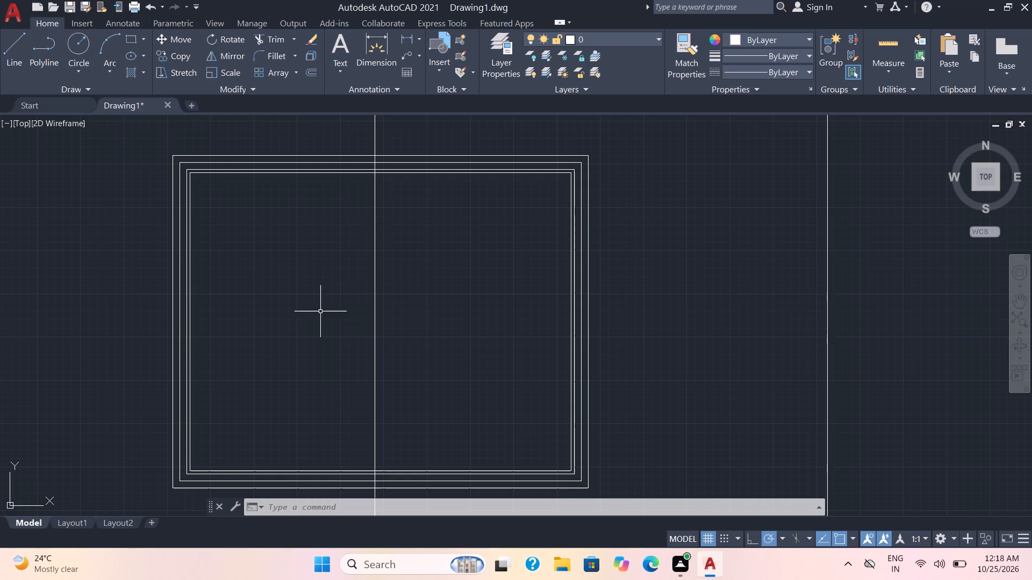
{"action": "scroll", "coordinate": [343, 278], "scroll_direction": "down", "scroll_amount": 1}
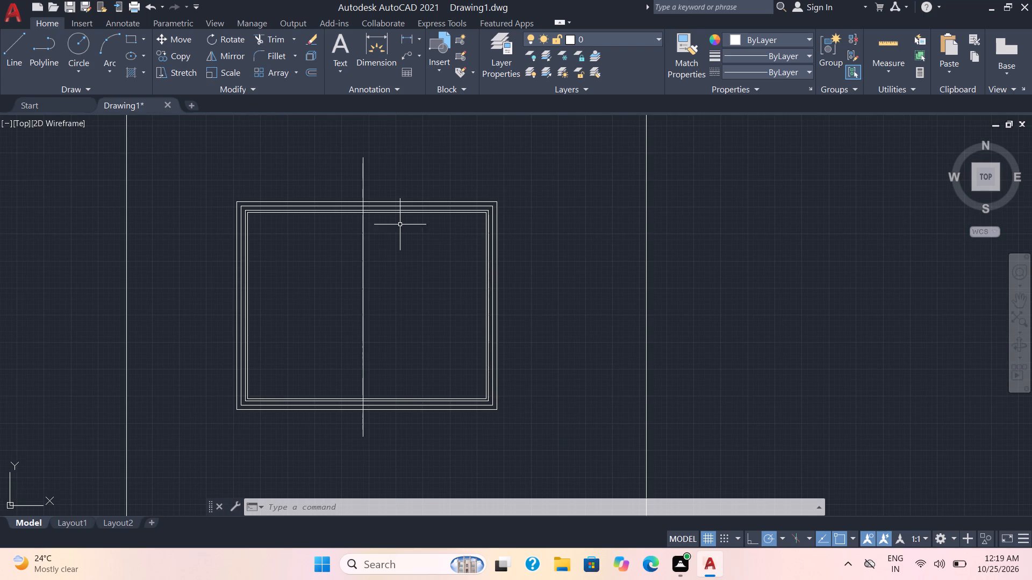
{"action": "scroll", "coordinate": [306, 237], "scroll_direction": "up", "scroll_amount": 1}
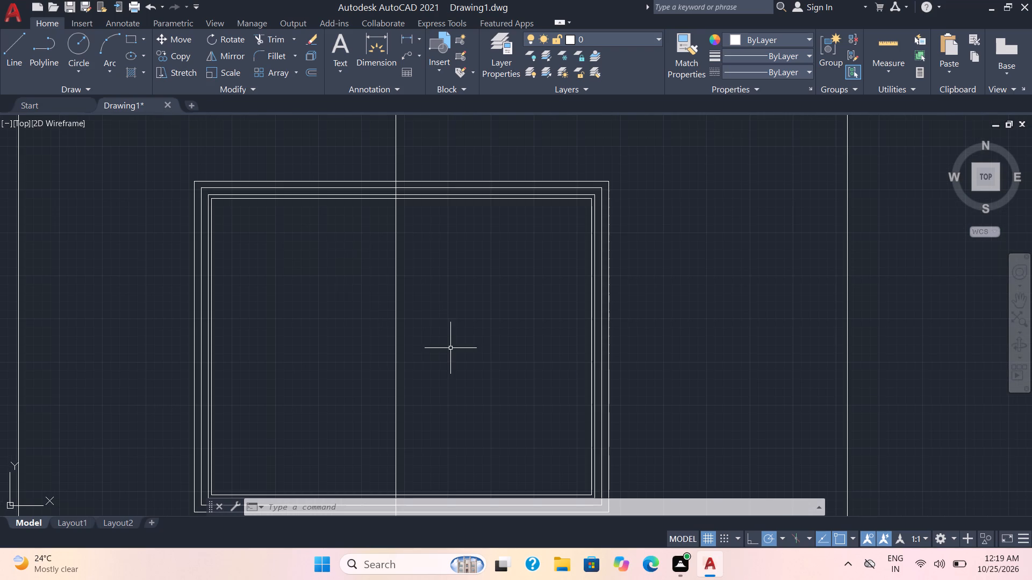
{"action": "middle_click_drag", "start_coordinate": [448, 342], "coordinate": [442, 284]}
{"action": "middle_click_drag", "start_coordinate": [281, 149], "coordinate": [289, 226]}
{"action": "scroll", "coordinate": [254, 35], "scroll_direction": "up", "scroll_amount": 1}
{"action": "left_click", "coordinate": [257, 39]}
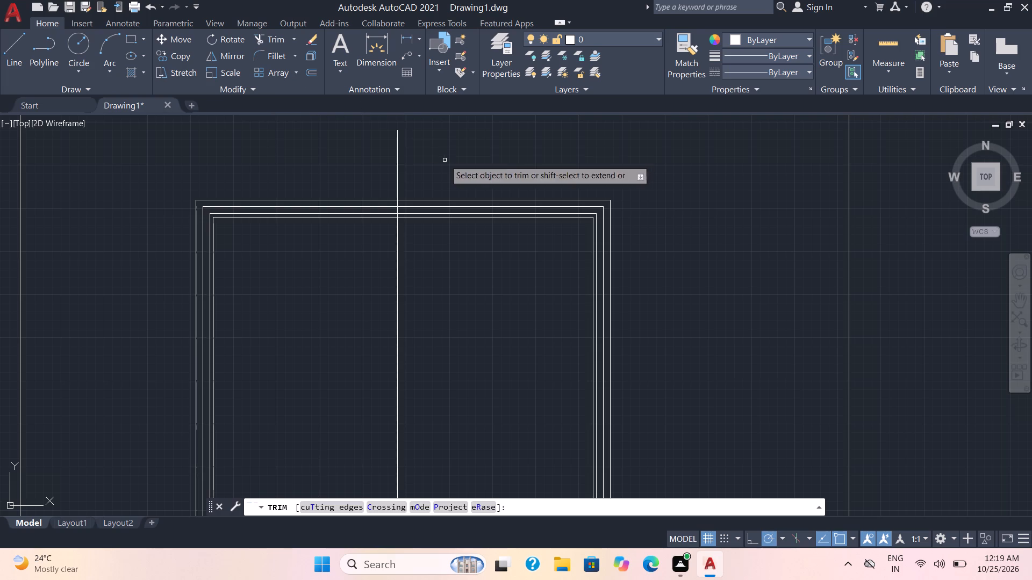
{"action": "left_click_drag", "start_coordinate": [443, 160], "coordinate": [264, 173]}
{"action": "scroll", "coordinate": [425, 281], "scroll_direction": "down", "scroll_amount": 2}
{"action": "middle_click_drag", "start_coordinate": [410, 428], "coordinate": [429, 325]}
{"action": "scroll", "coordinate": [429, 325], "scroll_direction": "up", "scroll_amount": 2}
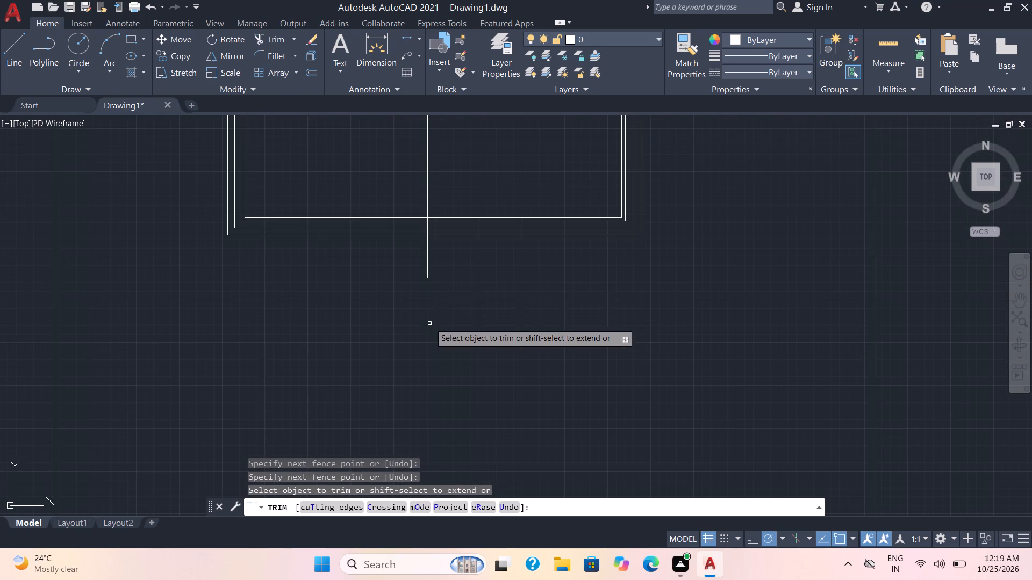
{"action": "left_click_drag", "start_coordinate": [442, 270], "coordinate": [419, 273]}
Trim the vertical line's top and bottom ends back from the outermost rectangle to the second nested rectangle.
{"action": "scroll", "coordinate": [418, 256], "scroll_direction": "down", "scroll_amount": 3}
{"action": "middle_click_drag", "start_coordinate": [422, 264], "coordinate": [423, 291]}
{"action": "scroll", "coordinate": [415, 232], "scroll_direction": "up", "scroll_amount": 2}
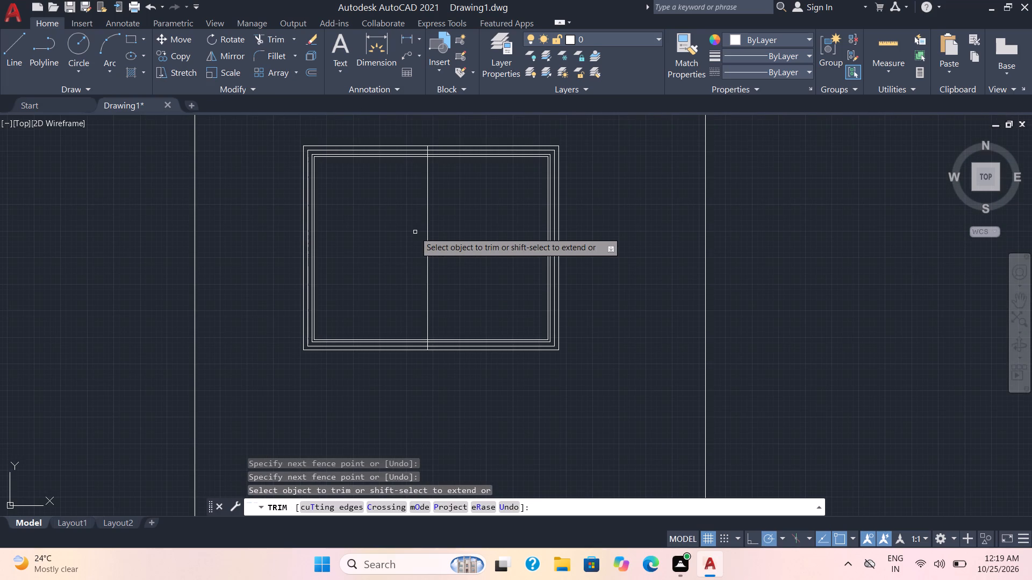
{"action": "scroll", "coordinate": [383, 177], "scroll_direction": "up", "scroll_amount": 1}
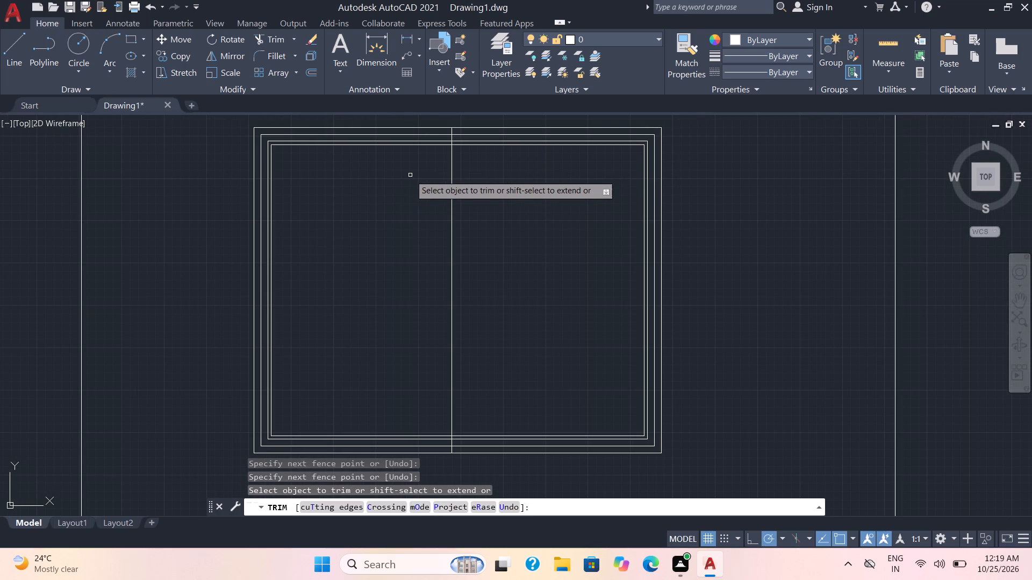
{"action": "scroll", "coordinate": [439, 132], "scroll_direction": "up", "scroll_amount": 2}
{"action": "middle_click_drag", "start_coordinate": [454, 135], "coordinate": [446, 182]}
{"action": "scroll", "coordinate": [446, 182], "scroll_direction": "up", "scroll_amount": 2}
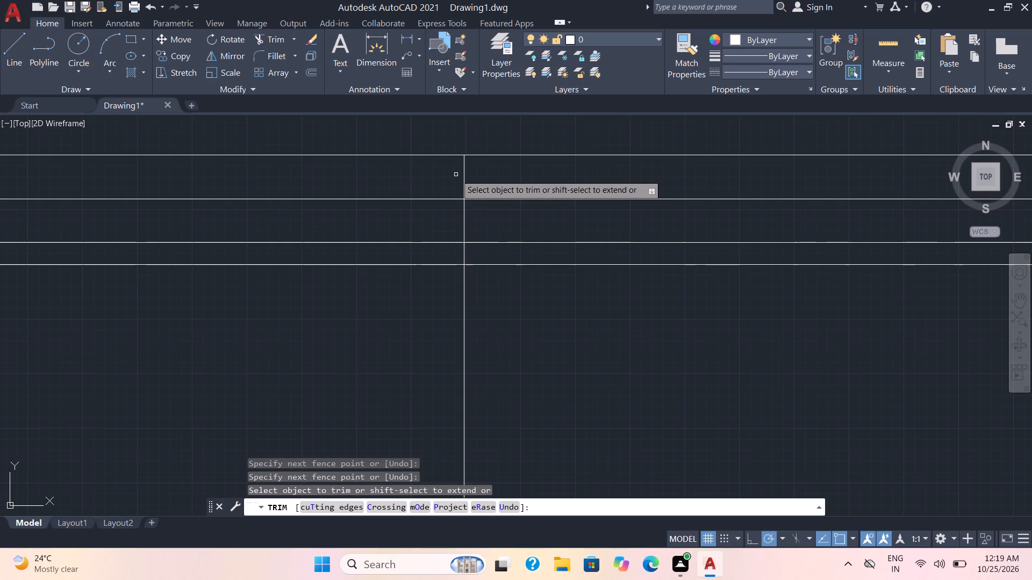
{"action": "left_click_drag", "start_coordinate": [474, 175], "coordinate": [439, 183]}
{"action": "scroll", "coordinate": [463, 204], "scroll_direction": "down", "scroll_amount": 3}
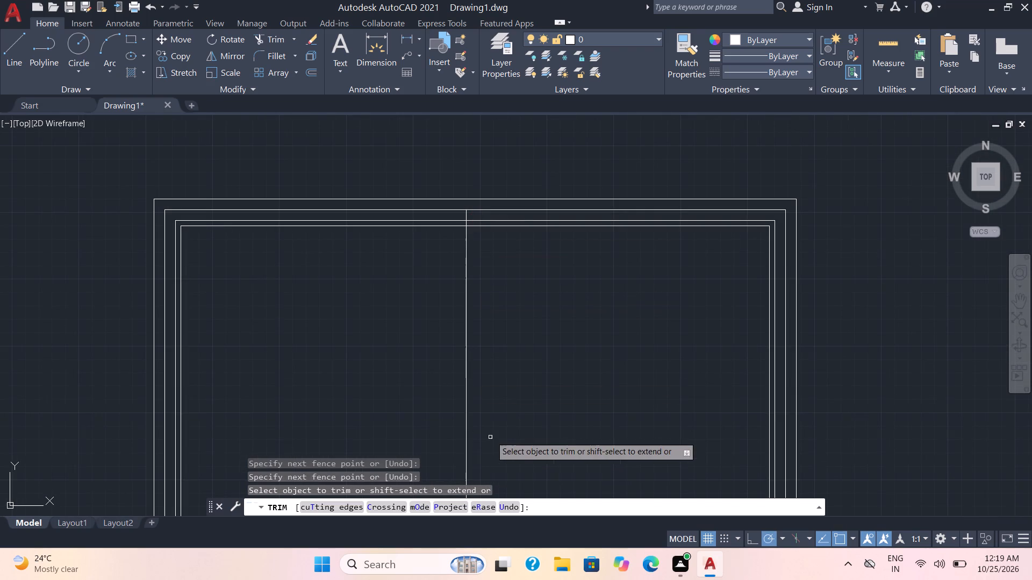
{"action": "middle_click_drag", "start_coordinate": [494, 410], "coordinate": [468, 182]}
{"action": "middle_click_drag", "start_coordinate": [428, 410], "coordinate": [423, 278]}
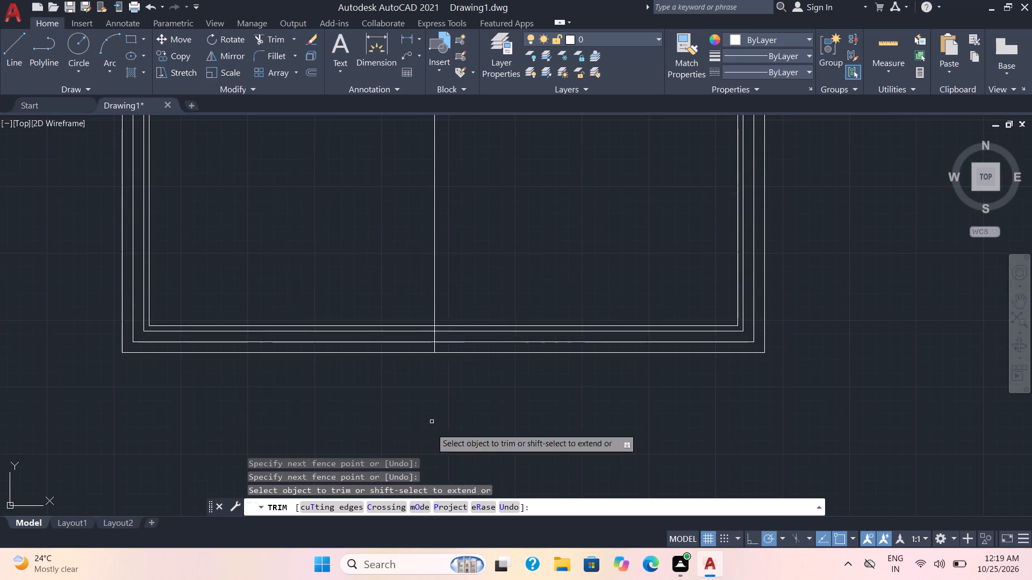
{"action": "scroll", "coordinate": [428, 472], "scroll_direction": "up", "scroll_amount": 2}
{"action": "middle_click_drag", "start_coordinate": [465, 292], "coordinate": [477, 408]}
{"action": "scroll", "coordinate": [477, 404], "scroll_direction": "up", "scroll_amount": 2}
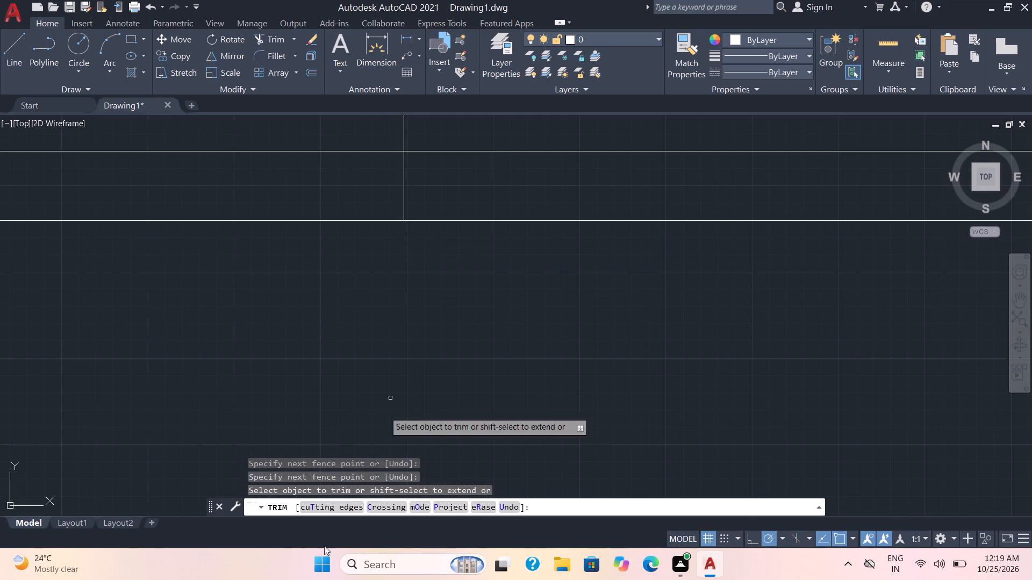
{"action": "left_click_drag", "start_coordinate": [383, 175], "coordinate": [445, 178]}
Measure the distance from the vertical dividing line to the innermost rectangle's side.
{"action": "scroll", "coordinate": [448, 178], "scroll_direction": "down", "scroll_amount": 2}
{"action": "middle_click_drag", "start_coordinate": [448, 178], "coordinate": [465, 331]}
{"action": "scroll", "coordinate": [478, 184], "scroll_direction": "down", "scroll_amount": 1}
{"action": "middle_click_drag", "start_coordinate": [478, 184], "coordinate": [478, 319]}
{"action": "scroll", "coordinate": [473, 198], "scroll_direction": "down", "scroll_amount": 3}
{"action": "middle_click_drag", "start_coordinate": [473, 193], "coordinate": [466, 288]}
{"action": "scroll", "coordinate": [469, 195], "scroll_direction": "up", "scroll_amount": 1}
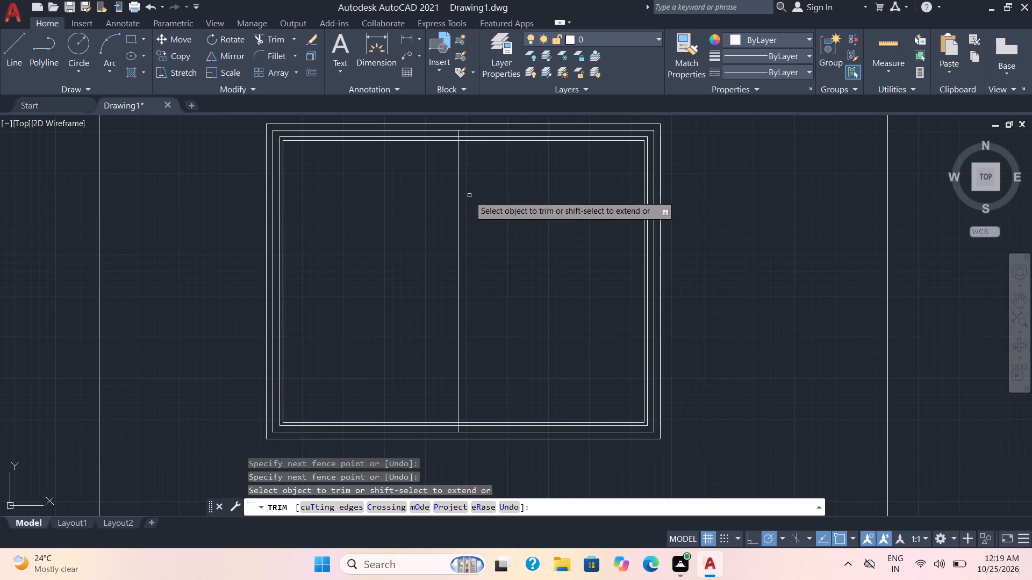
{"action": "left_click", "coordinate": [899, 42]}
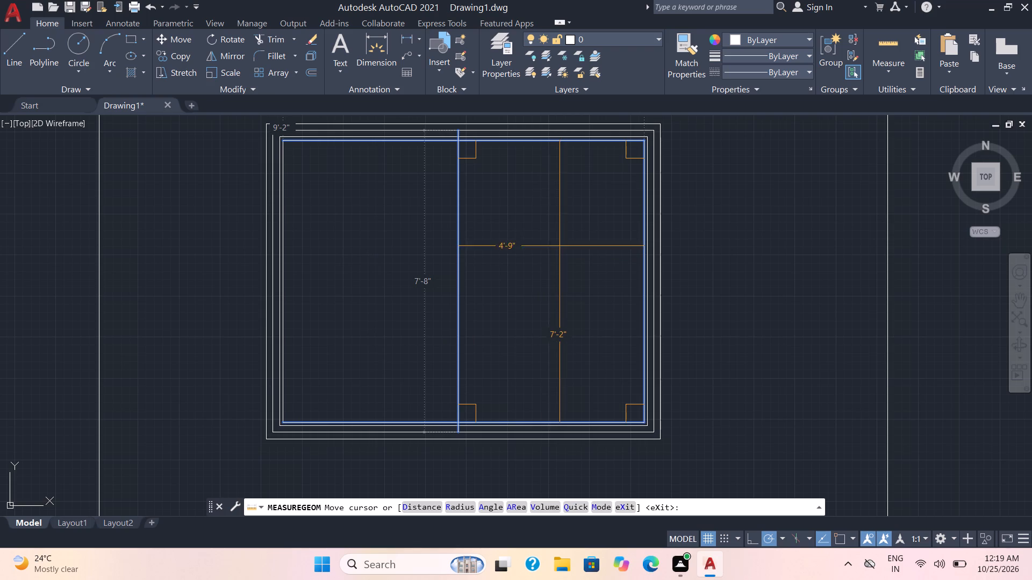
{"action": "key", "text": "Escape"}
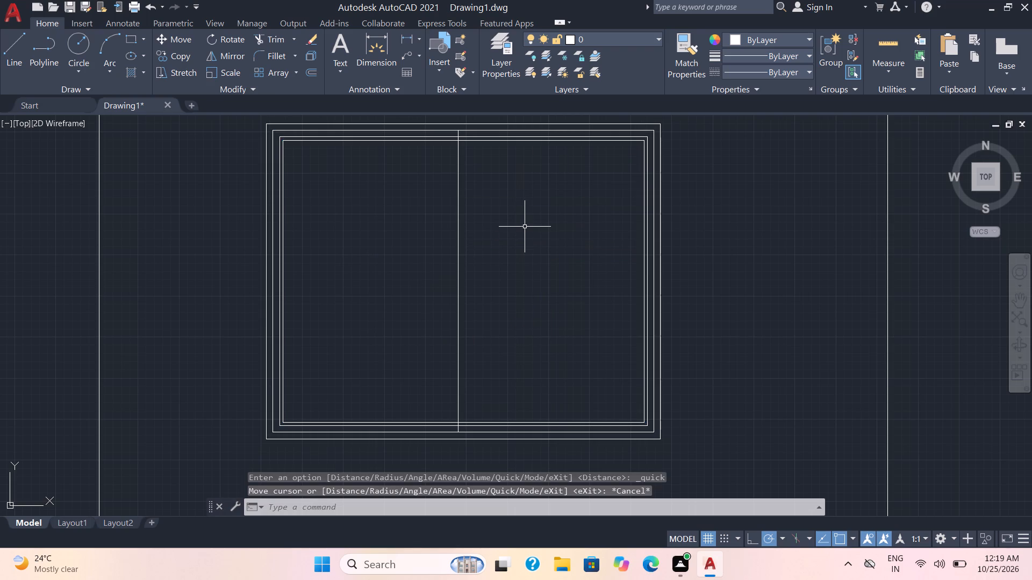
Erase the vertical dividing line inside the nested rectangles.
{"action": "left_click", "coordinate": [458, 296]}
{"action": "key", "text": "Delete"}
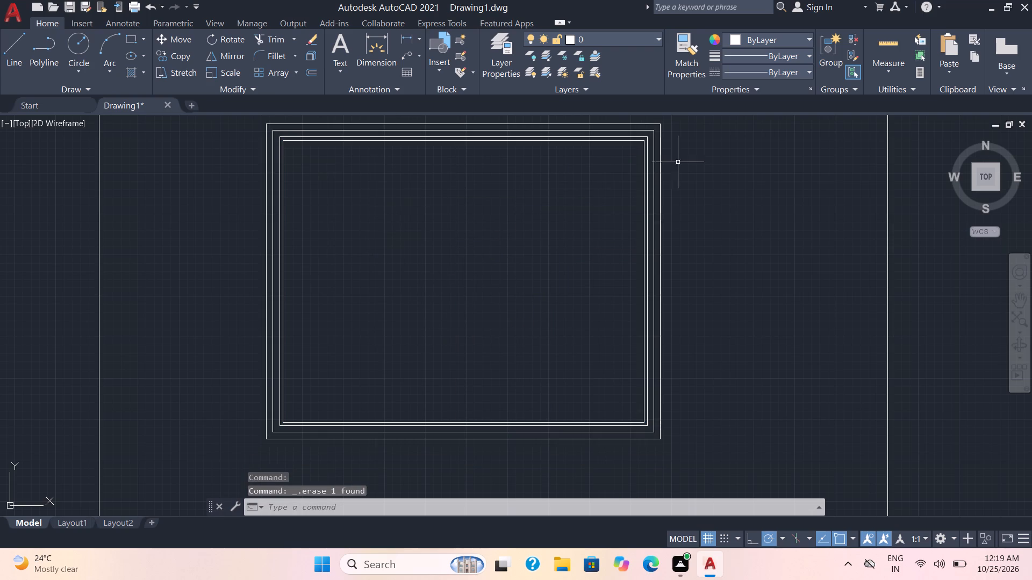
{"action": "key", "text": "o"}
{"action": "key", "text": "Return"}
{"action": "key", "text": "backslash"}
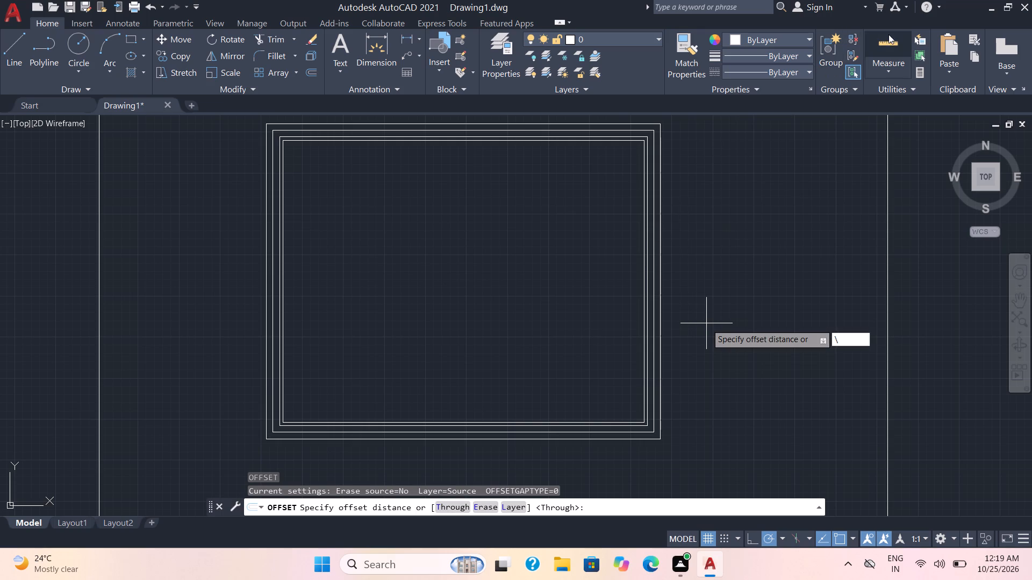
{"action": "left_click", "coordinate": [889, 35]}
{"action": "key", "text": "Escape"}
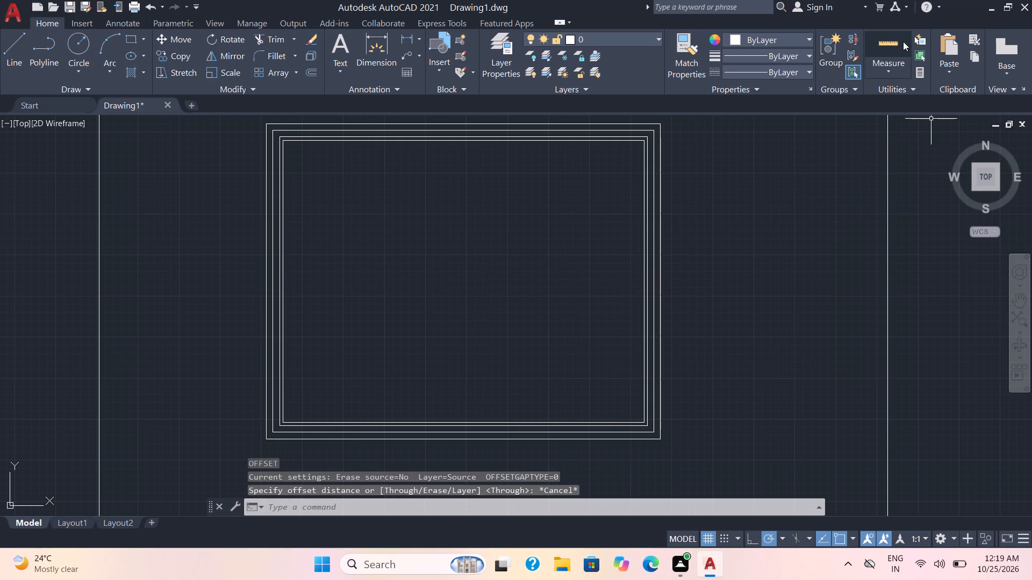
Measure the inside width and height of the innermost nested rectangle.
{"action": "left_click", "coordinate": [901, 46]}
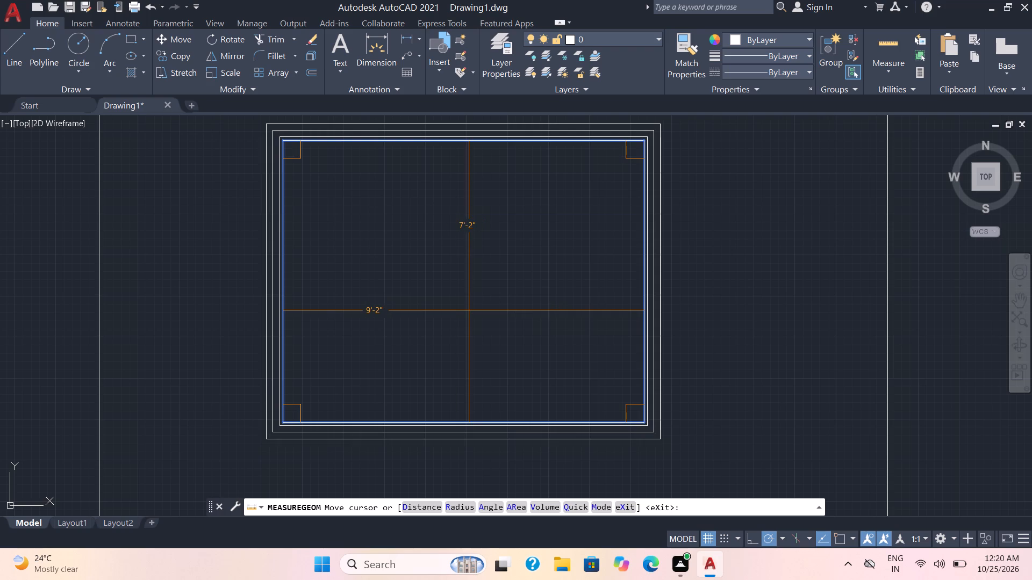
{"action": "key", "text": "Escape"}
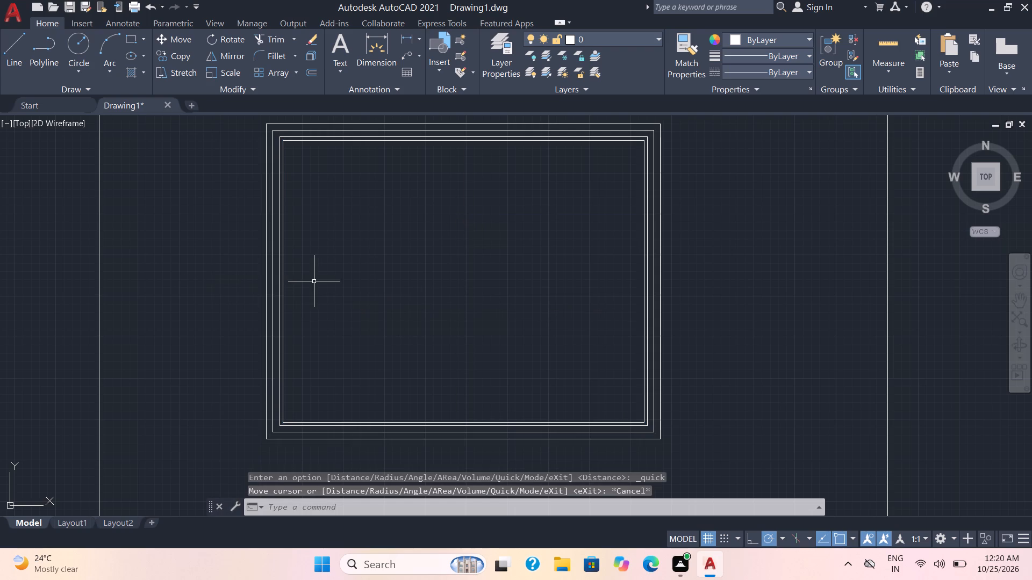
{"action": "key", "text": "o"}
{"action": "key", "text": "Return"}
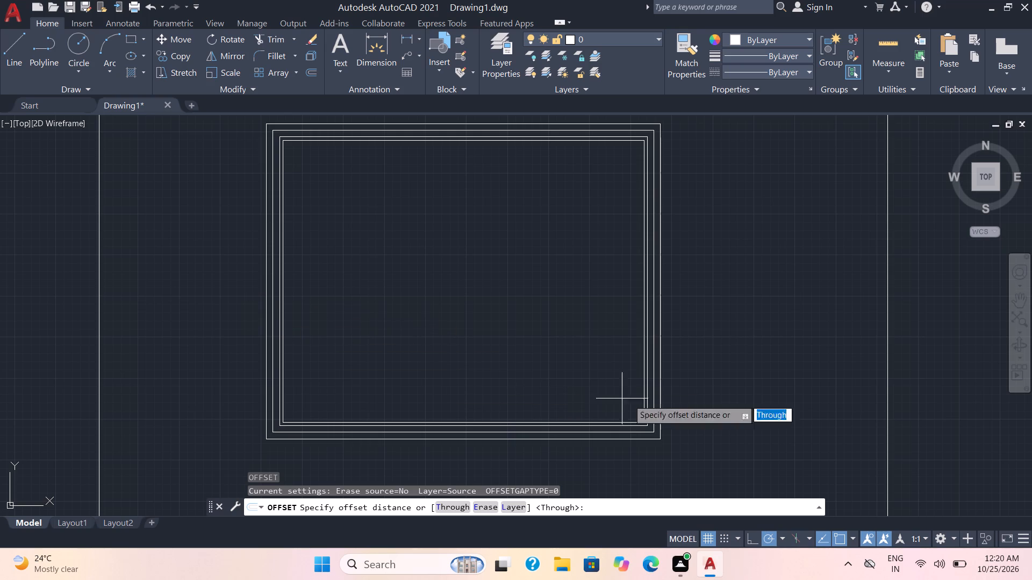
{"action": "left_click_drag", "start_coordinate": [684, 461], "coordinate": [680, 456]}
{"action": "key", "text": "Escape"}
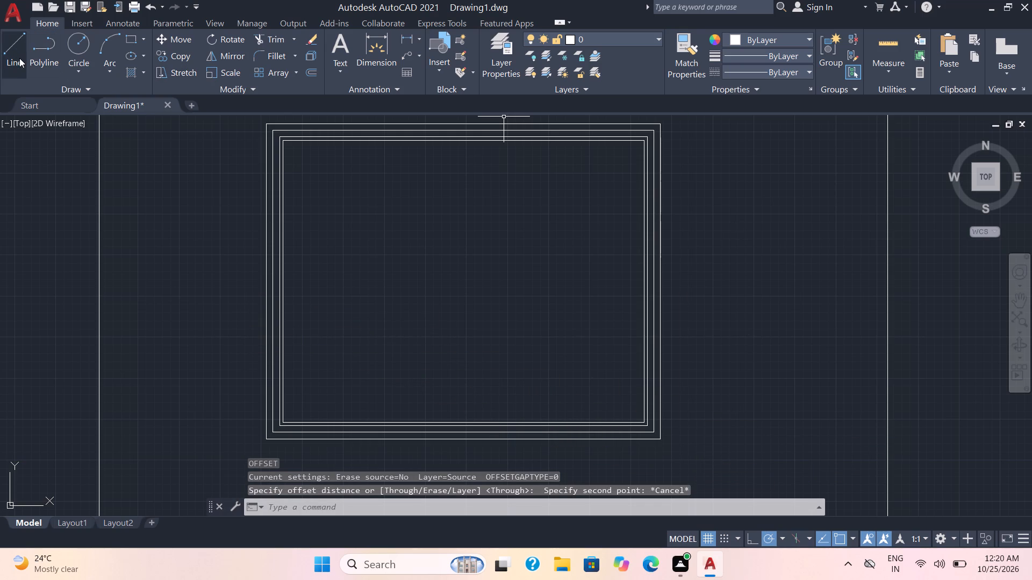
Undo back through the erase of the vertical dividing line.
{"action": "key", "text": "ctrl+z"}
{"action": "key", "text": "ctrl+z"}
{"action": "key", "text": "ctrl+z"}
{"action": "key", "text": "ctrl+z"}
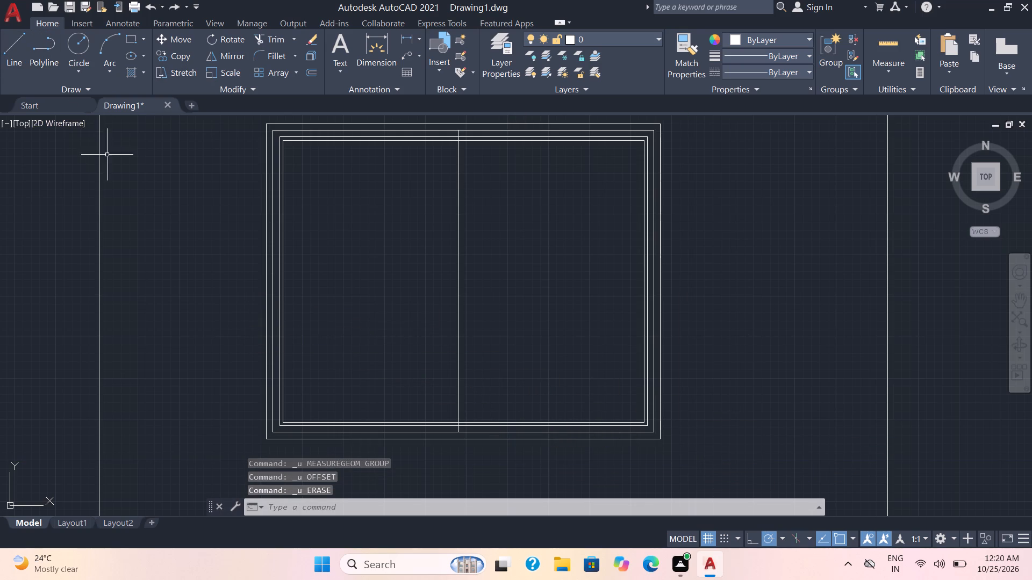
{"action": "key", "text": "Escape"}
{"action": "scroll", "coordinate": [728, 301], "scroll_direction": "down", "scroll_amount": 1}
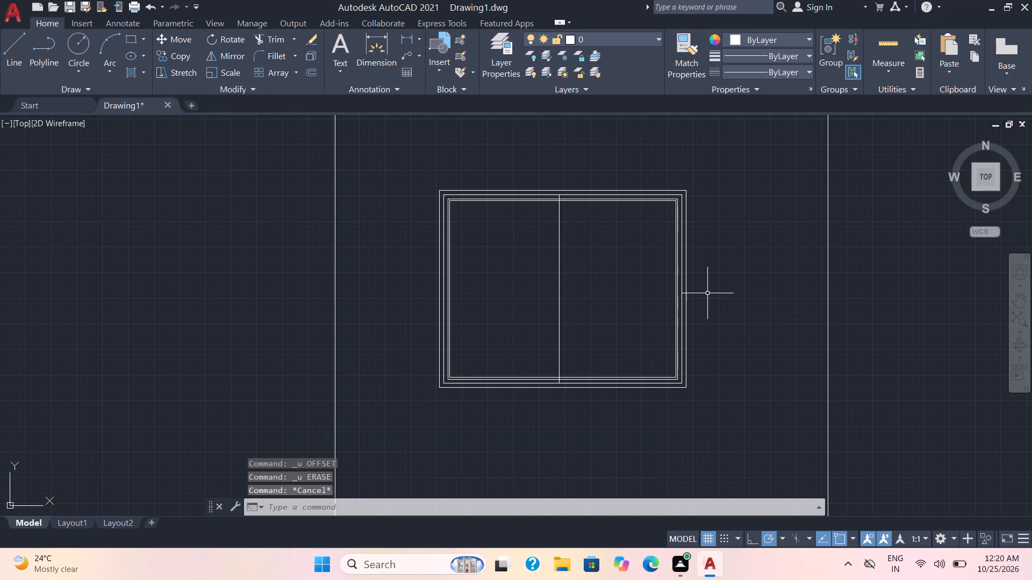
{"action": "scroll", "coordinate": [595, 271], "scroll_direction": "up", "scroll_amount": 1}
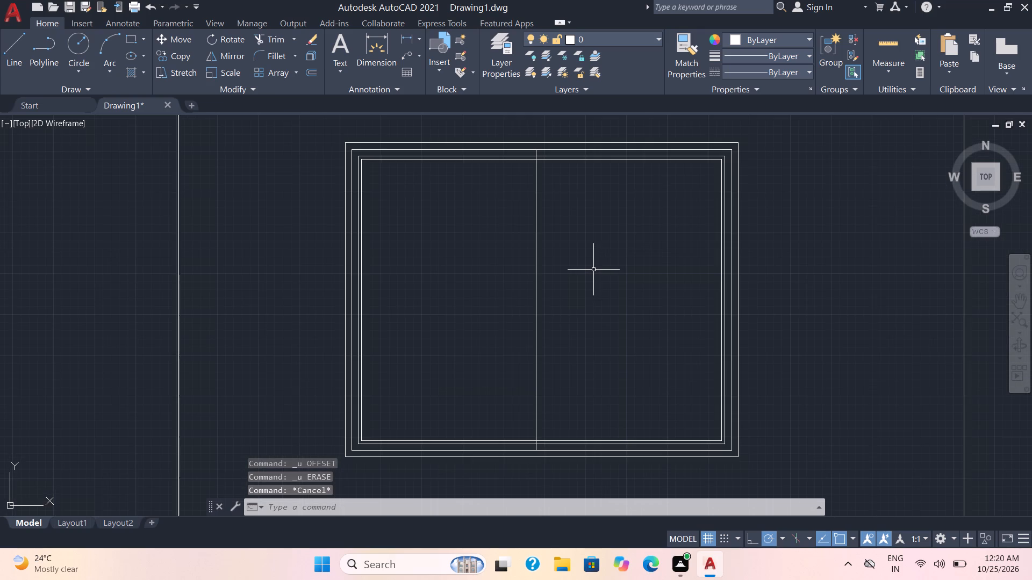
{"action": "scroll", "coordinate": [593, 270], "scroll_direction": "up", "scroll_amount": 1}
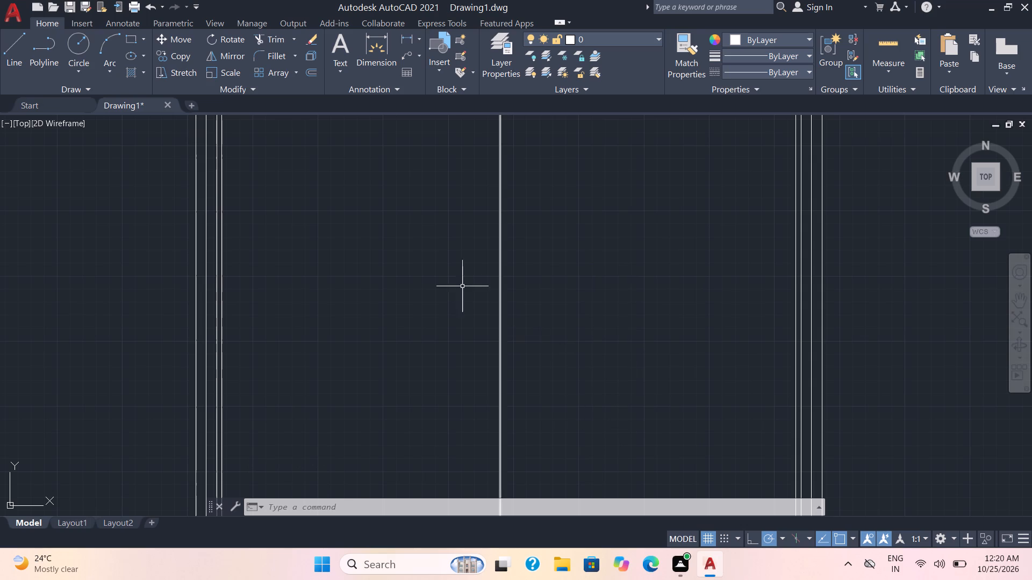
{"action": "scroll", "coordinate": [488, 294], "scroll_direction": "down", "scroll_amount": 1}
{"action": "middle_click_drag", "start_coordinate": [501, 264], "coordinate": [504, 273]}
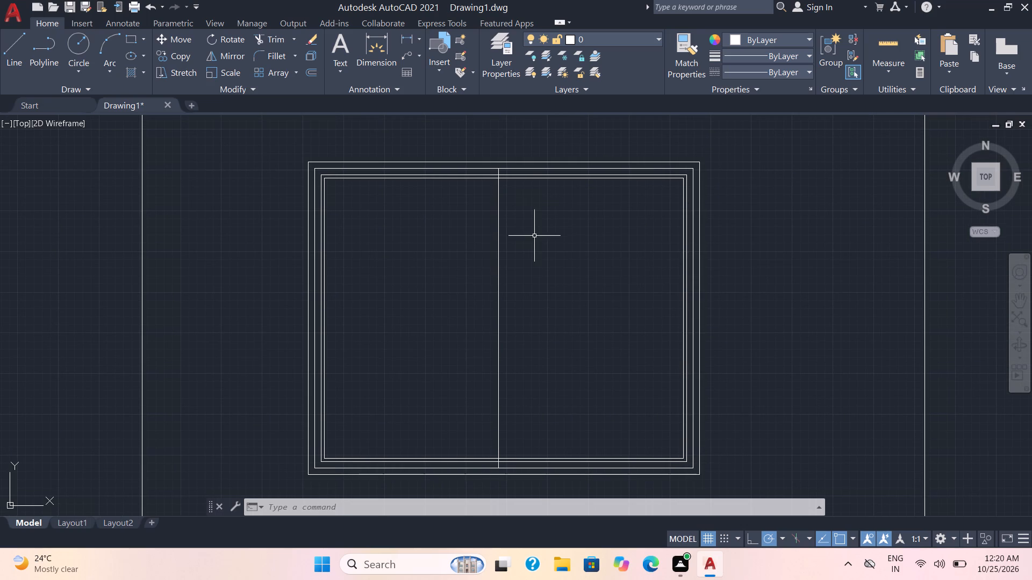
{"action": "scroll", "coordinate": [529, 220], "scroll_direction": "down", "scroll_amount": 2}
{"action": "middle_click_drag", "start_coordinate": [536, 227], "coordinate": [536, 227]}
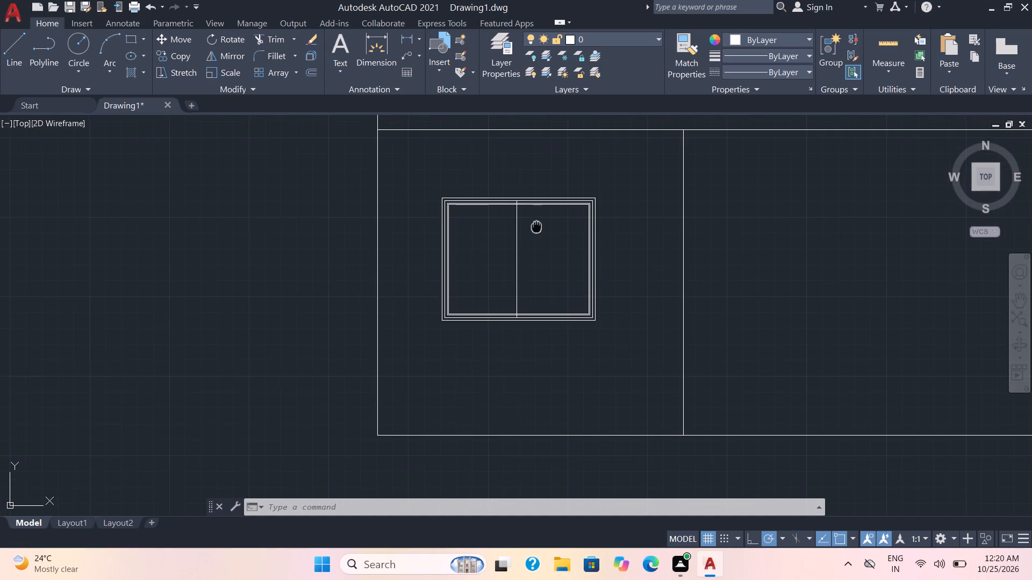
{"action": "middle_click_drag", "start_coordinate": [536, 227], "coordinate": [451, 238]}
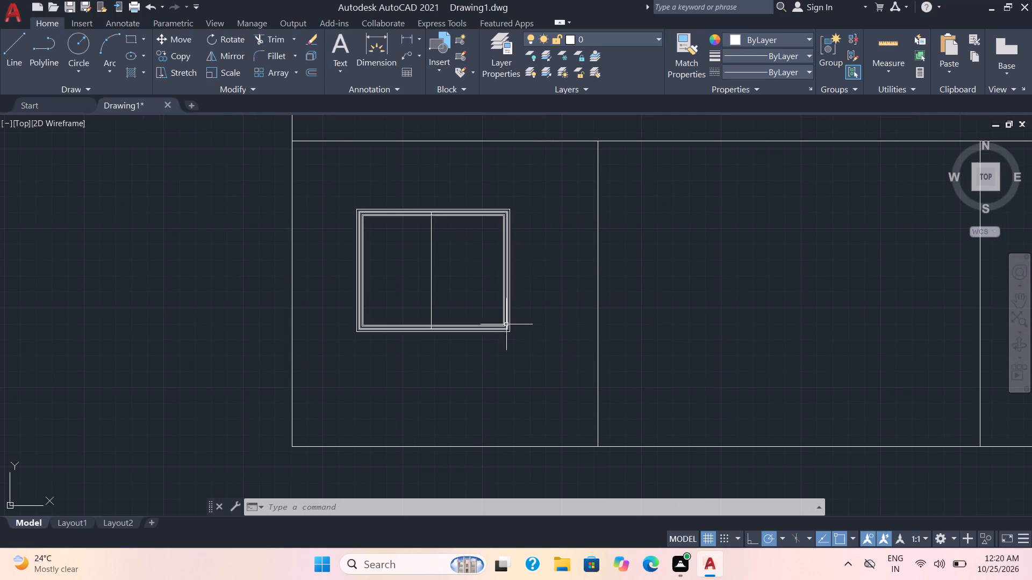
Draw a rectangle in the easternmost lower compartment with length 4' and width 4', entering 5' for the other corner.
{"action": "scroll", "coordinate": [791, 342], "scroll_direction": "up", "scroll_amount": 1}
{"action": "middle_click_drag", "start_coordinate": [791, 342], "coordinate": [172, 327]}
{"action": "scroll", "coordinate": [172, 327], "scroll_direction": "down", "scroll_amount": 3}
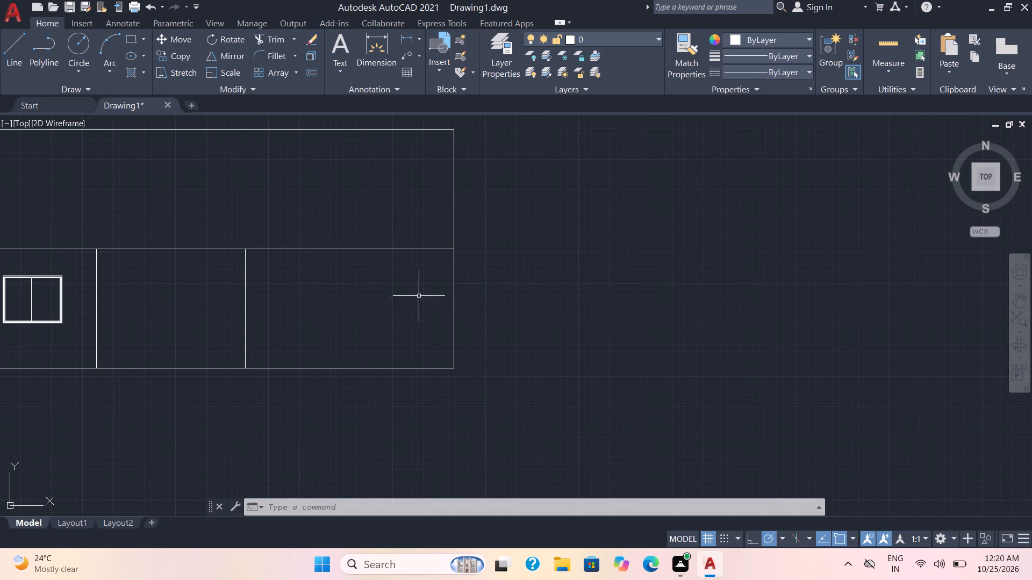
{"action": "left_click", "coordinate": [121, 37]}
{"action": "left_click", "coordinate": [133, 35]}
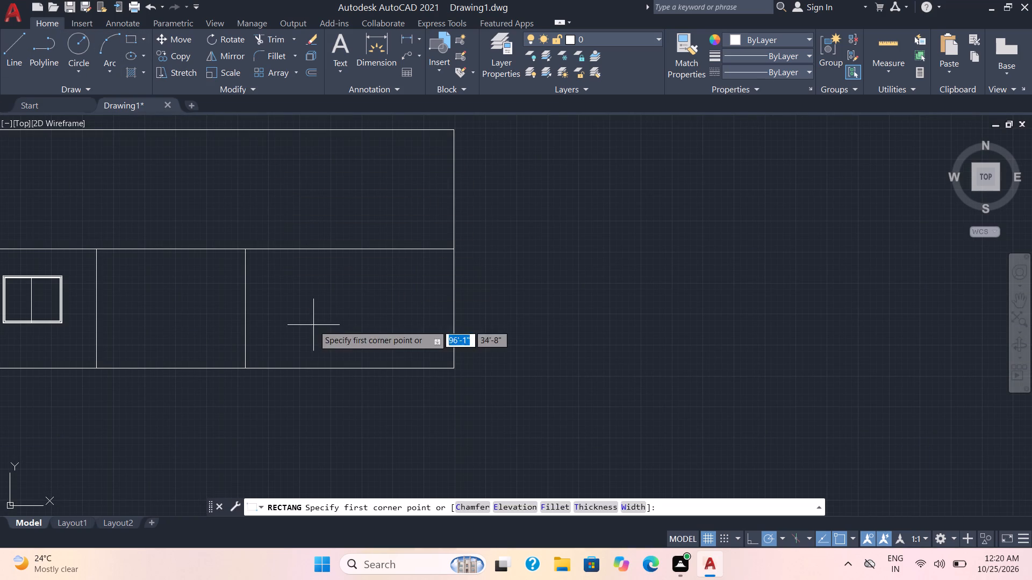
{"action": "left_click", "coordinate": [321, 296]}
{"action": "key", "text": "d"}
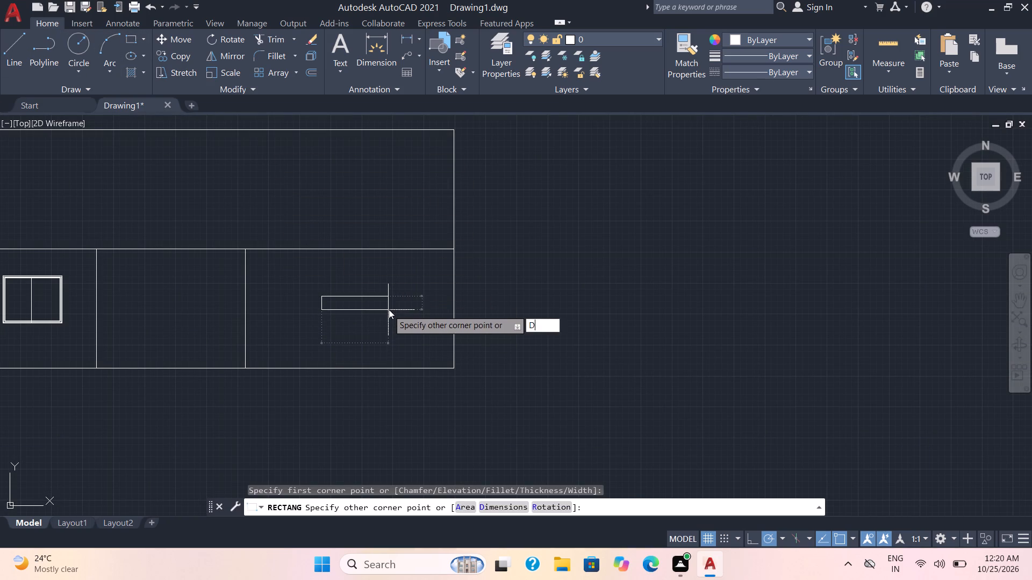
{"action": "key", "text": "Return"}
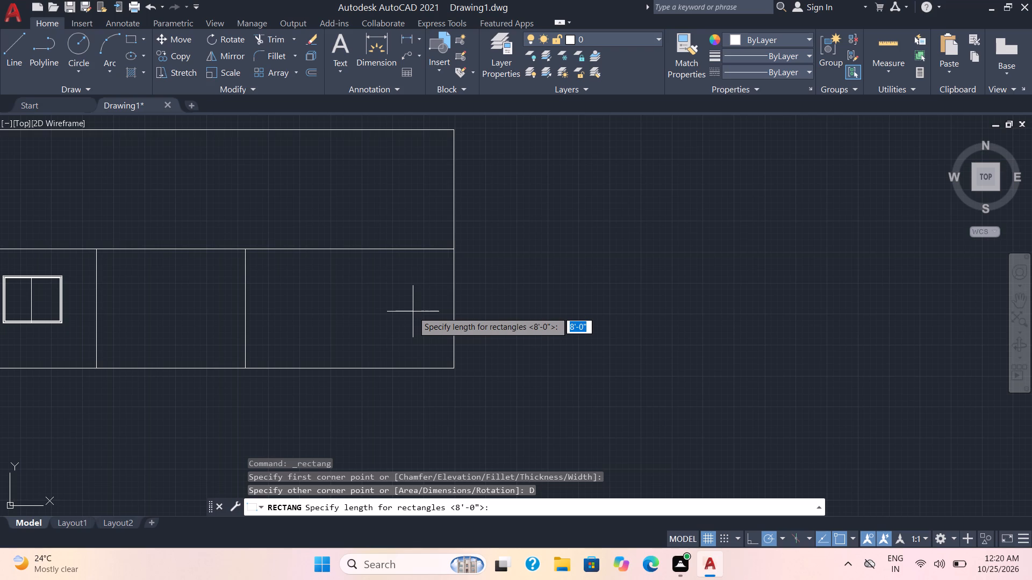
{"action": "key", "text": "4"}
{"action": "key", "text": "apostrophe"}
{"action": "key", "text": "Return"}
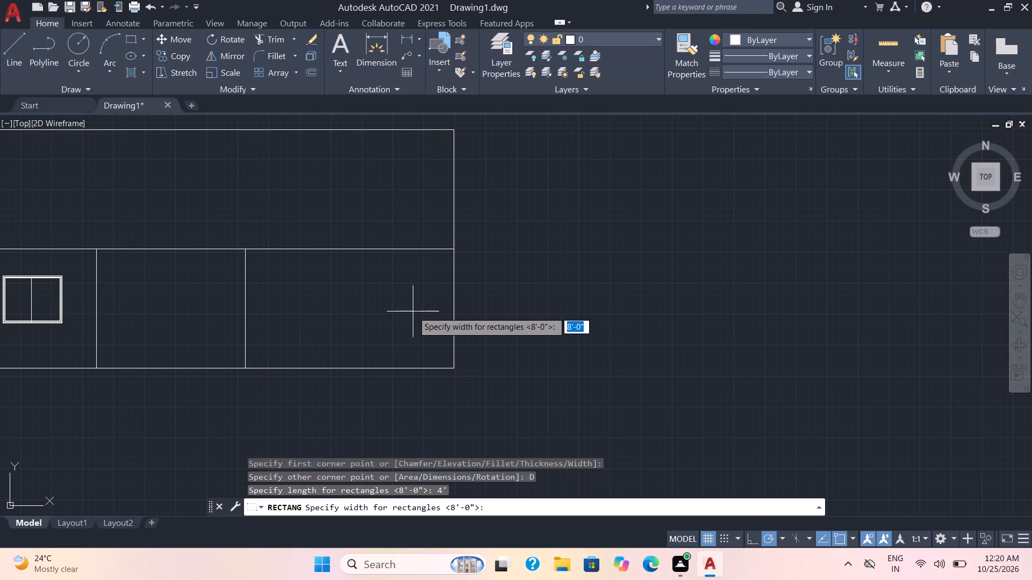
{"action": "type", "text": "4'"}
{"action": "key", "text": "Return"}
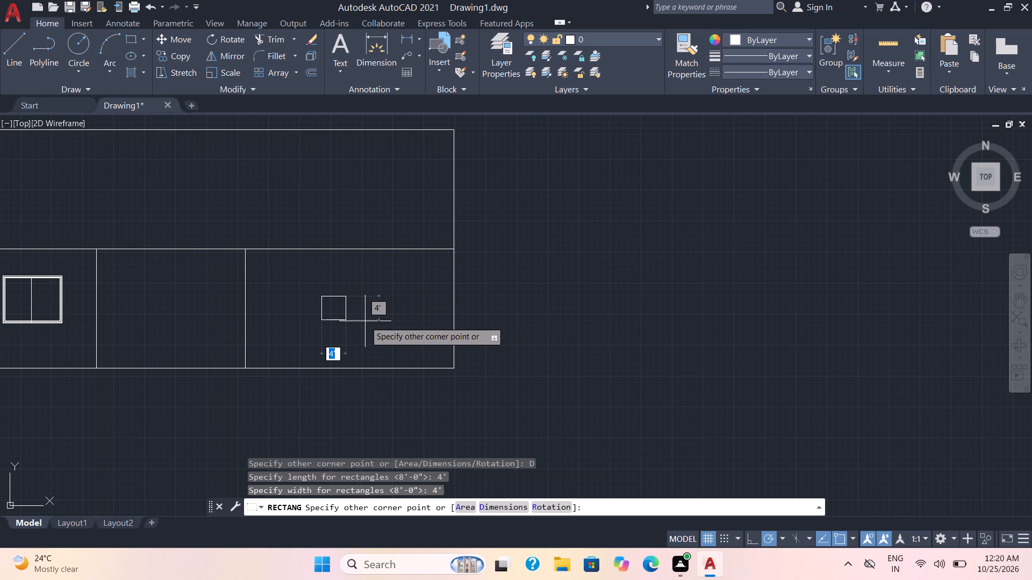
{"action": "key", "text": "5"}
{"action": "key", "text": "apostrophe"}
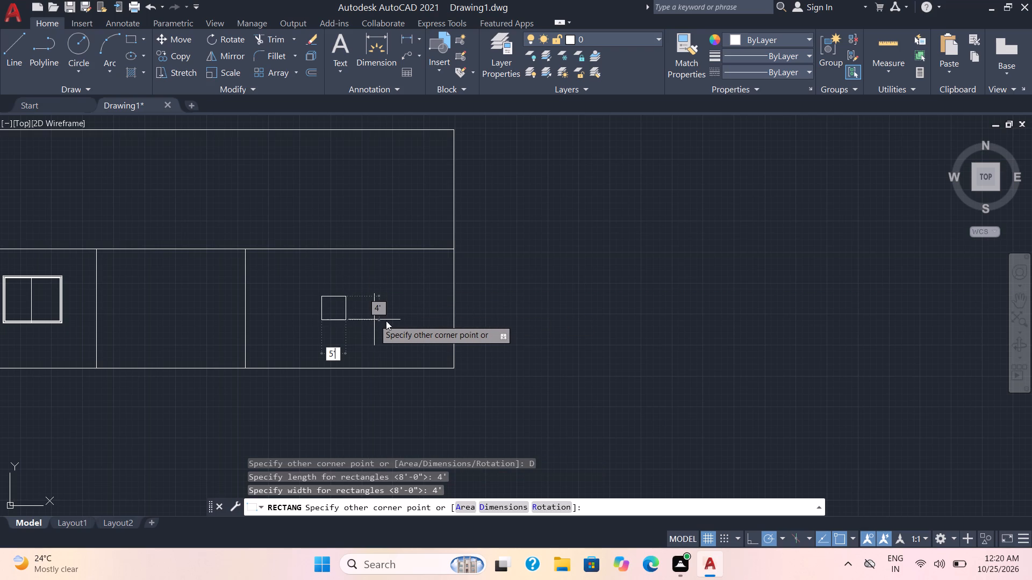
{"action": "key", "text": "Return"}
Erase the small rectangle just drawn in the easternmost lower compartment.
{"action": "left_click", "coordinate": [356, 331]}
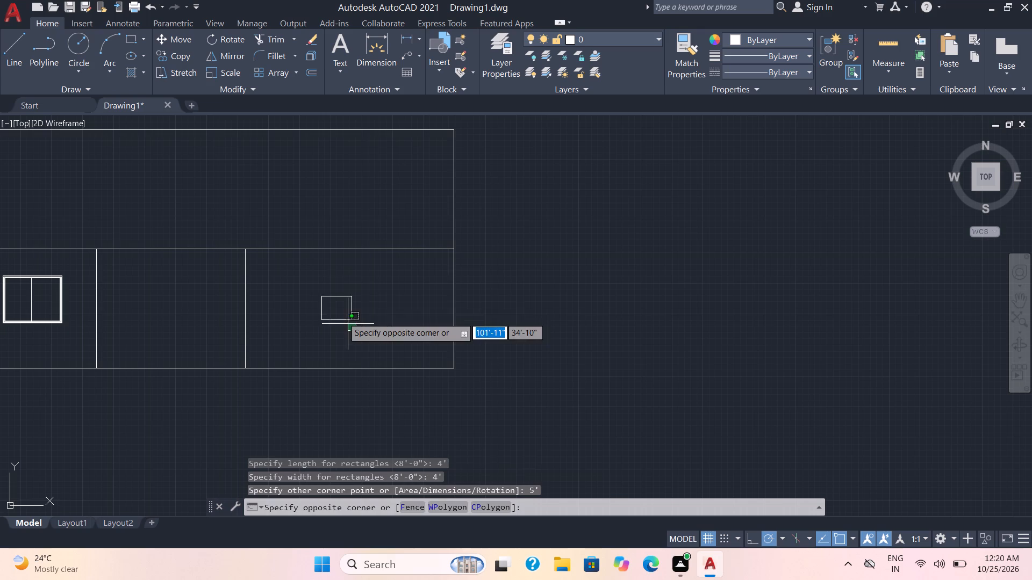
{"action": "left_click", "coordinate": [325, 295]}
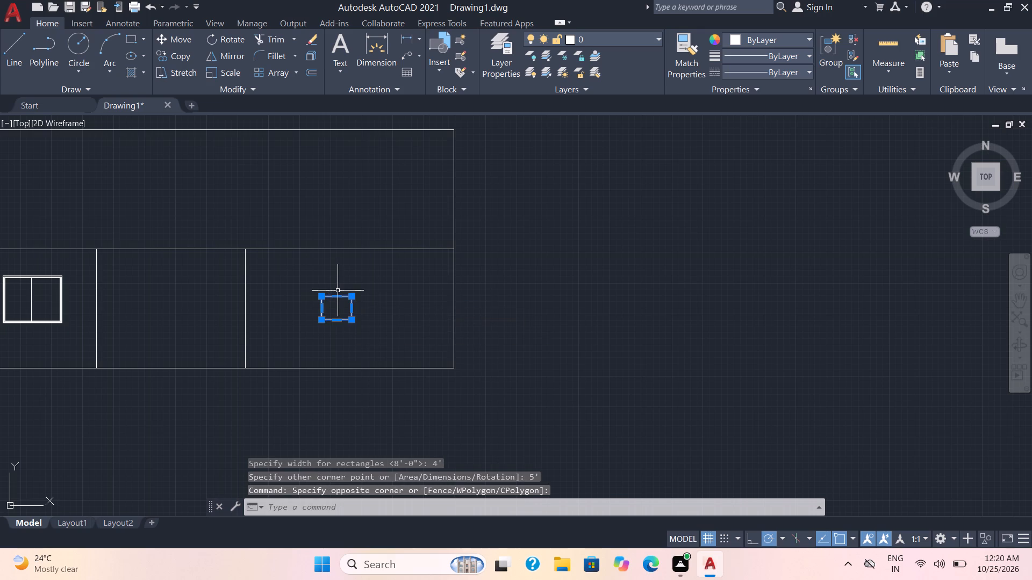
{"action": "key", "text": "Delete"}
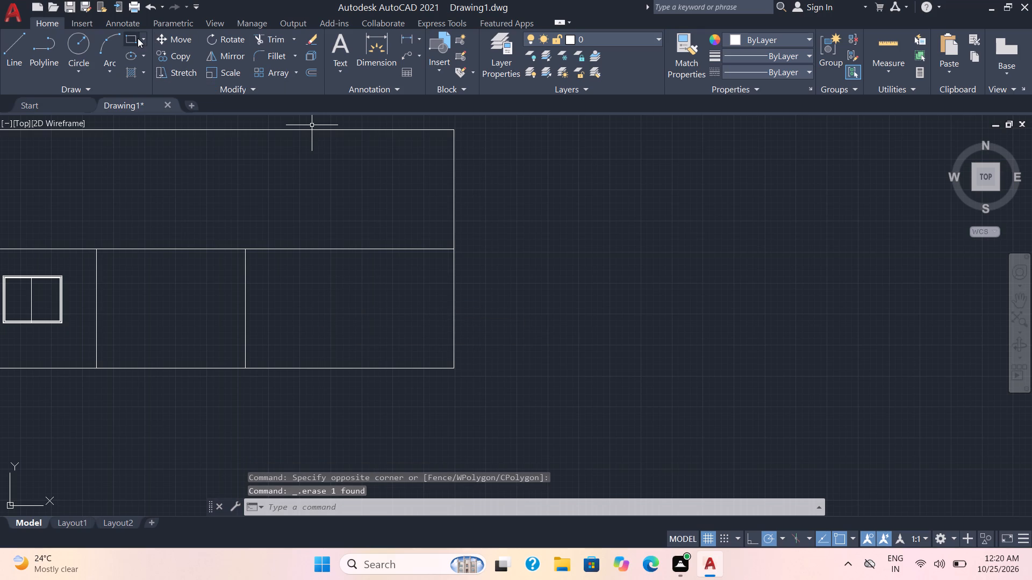
Draw an 8' by 8' rectangle inside the easternmost lower compartment.
{"action": "left_click", "coordinate": [138, 38]}
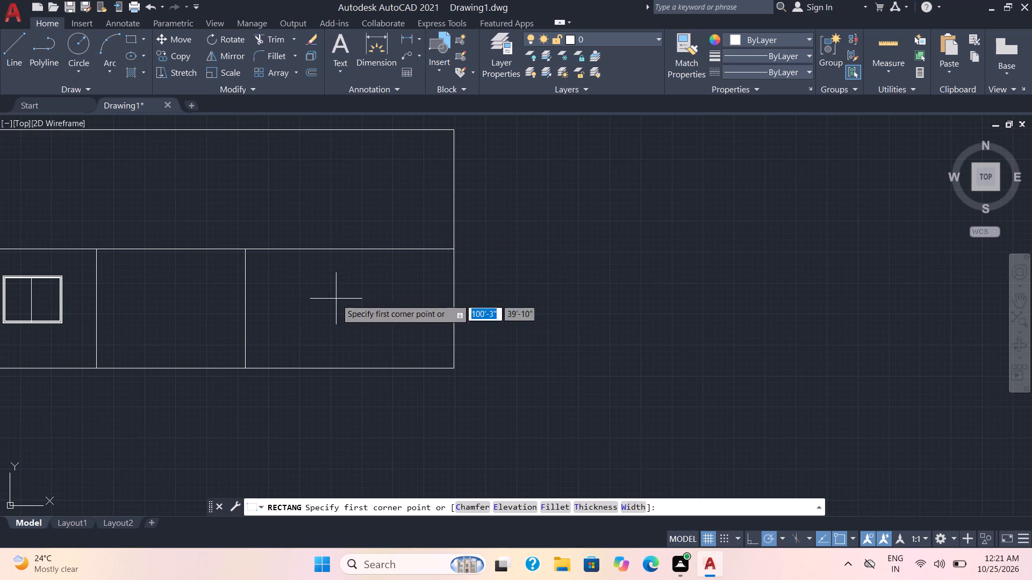
{"action": "left_click", "coordinate": [336, 299]}
{"action": "key", "text": "d"}
{"action": "key", "text": "Return"}
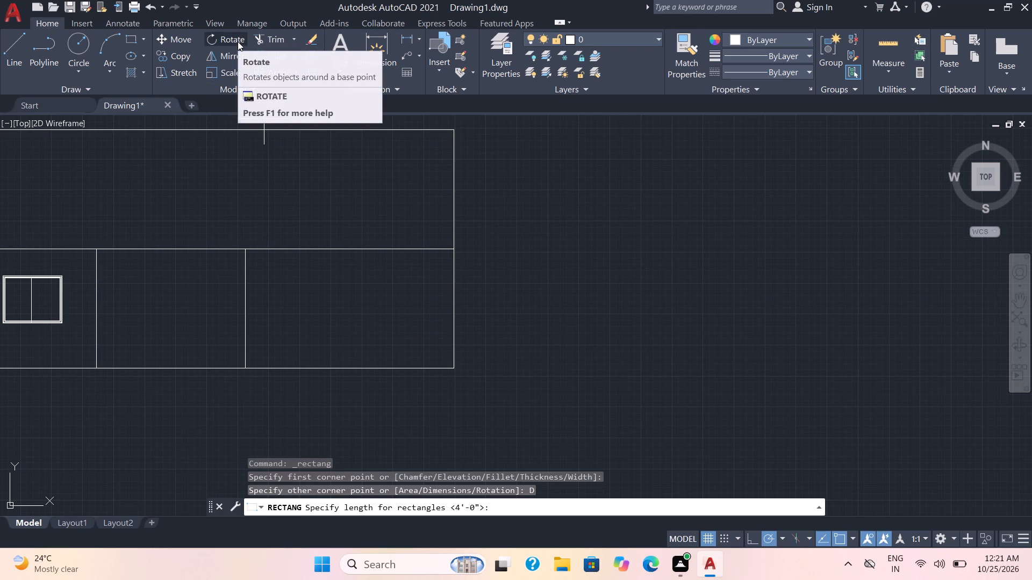
{"action": "type", "text": "8'"}
{"action": "key", "text": "Return"}
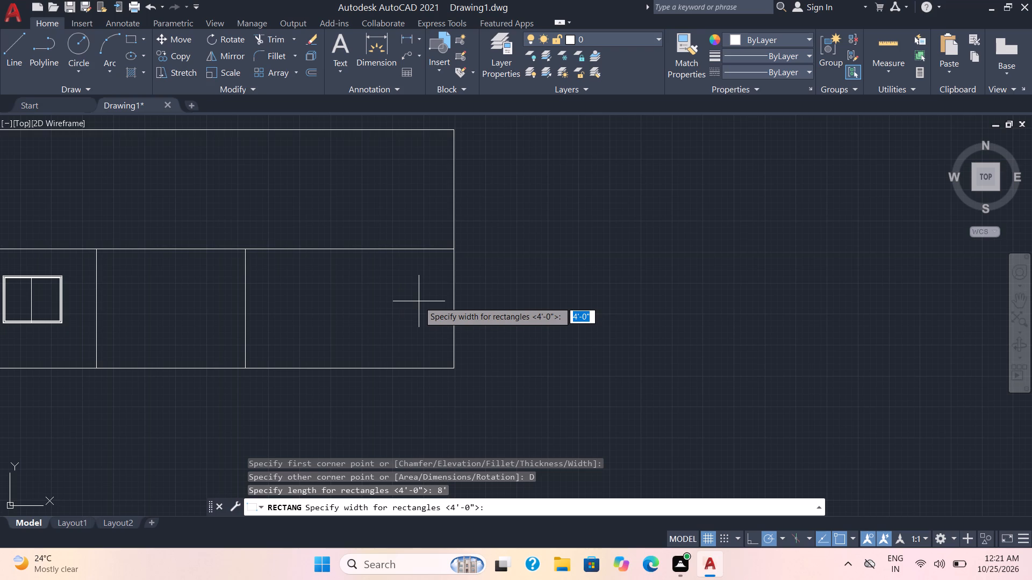
{"action": "key", "text": "8"}
{"action": "key", "text": "apostrophe"}
{"action": "key", "text": "Return"}
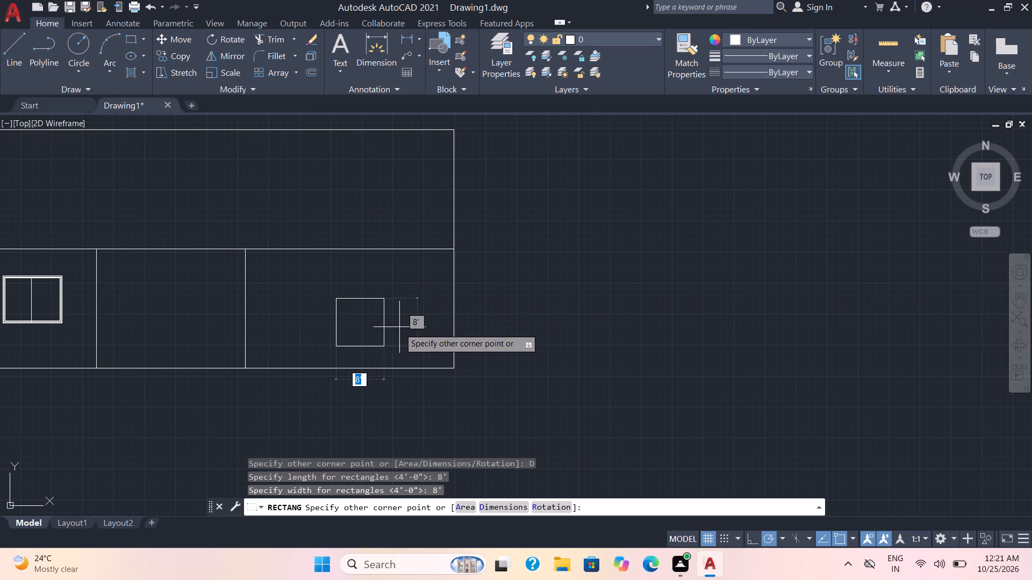
{"action": "left_click", "coordinate": [410, 332]}
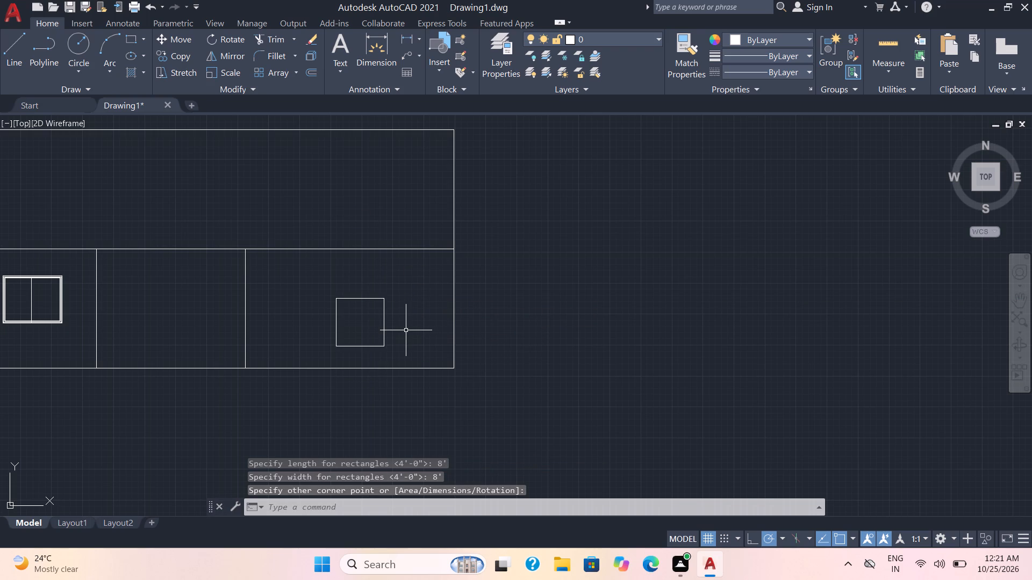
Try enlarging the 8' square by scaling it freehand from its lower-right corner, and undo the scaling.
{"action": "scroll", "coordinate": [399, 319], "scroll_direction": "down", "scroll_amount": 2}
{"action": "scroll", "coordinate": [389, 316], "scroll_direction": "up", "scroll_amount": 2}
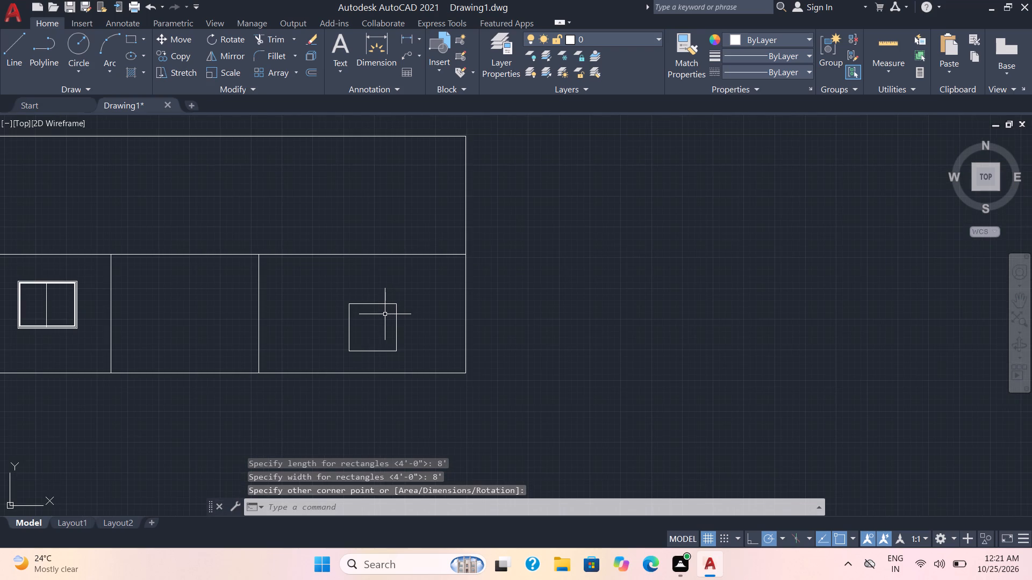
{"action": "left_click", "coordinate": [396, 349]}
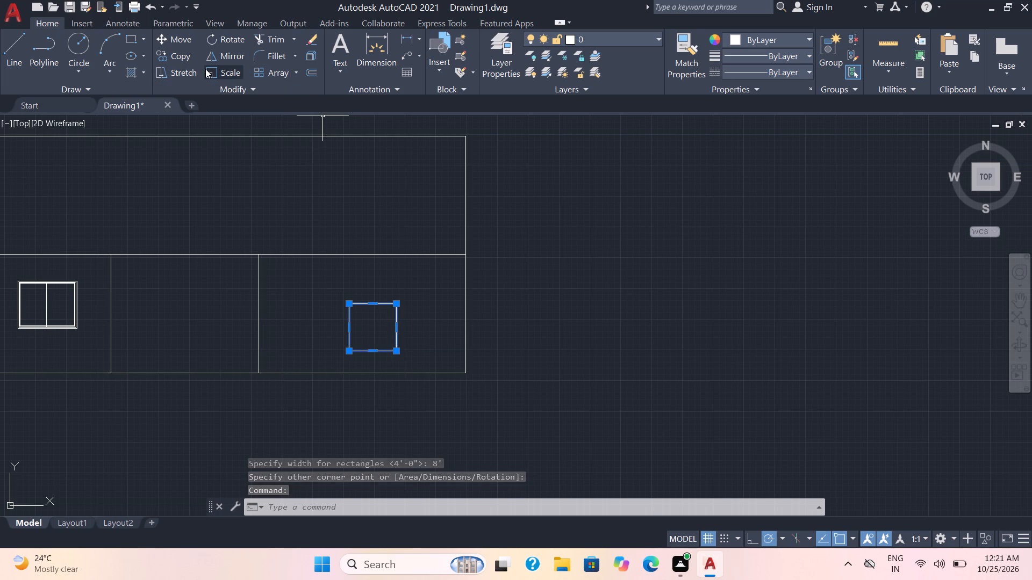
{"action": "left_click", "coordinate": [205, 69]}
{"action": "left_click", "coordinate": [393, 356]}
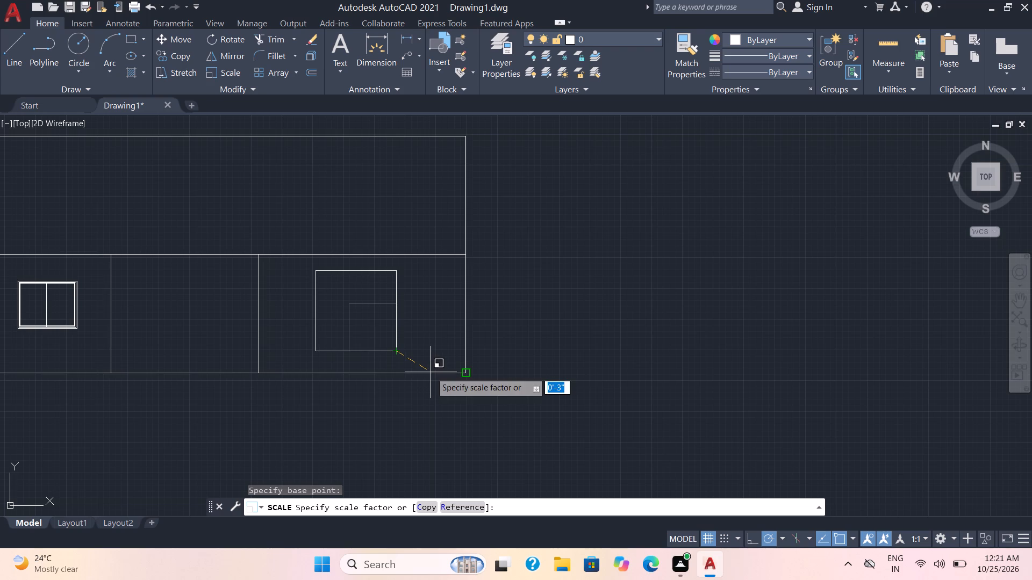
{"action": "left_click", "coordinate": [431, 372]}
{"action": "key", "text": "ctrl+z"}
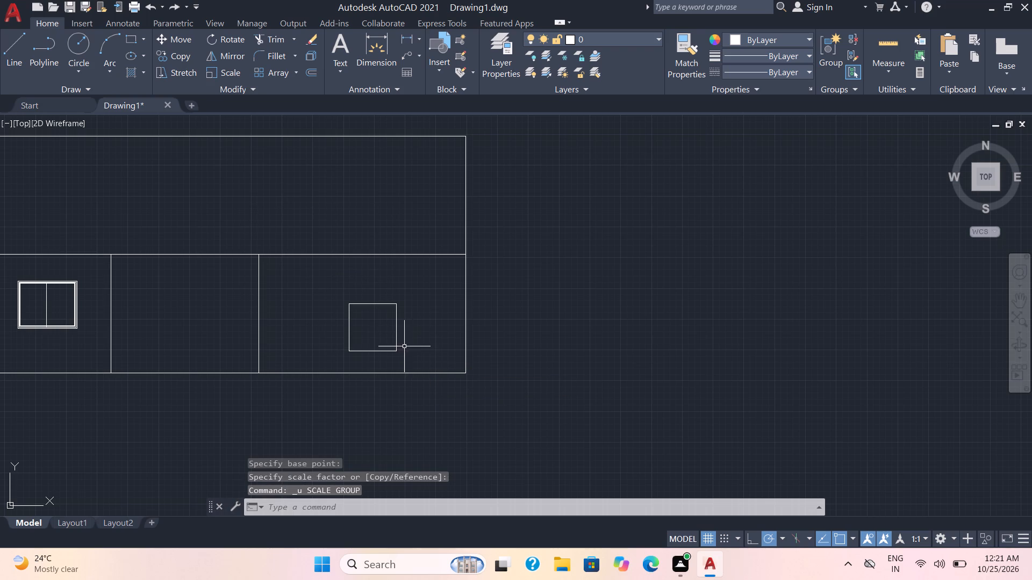
Scale the 8' square up freehand, using its lower-right corner as the base point.
{"action": "left_click", "coordinate": [241, 71]}
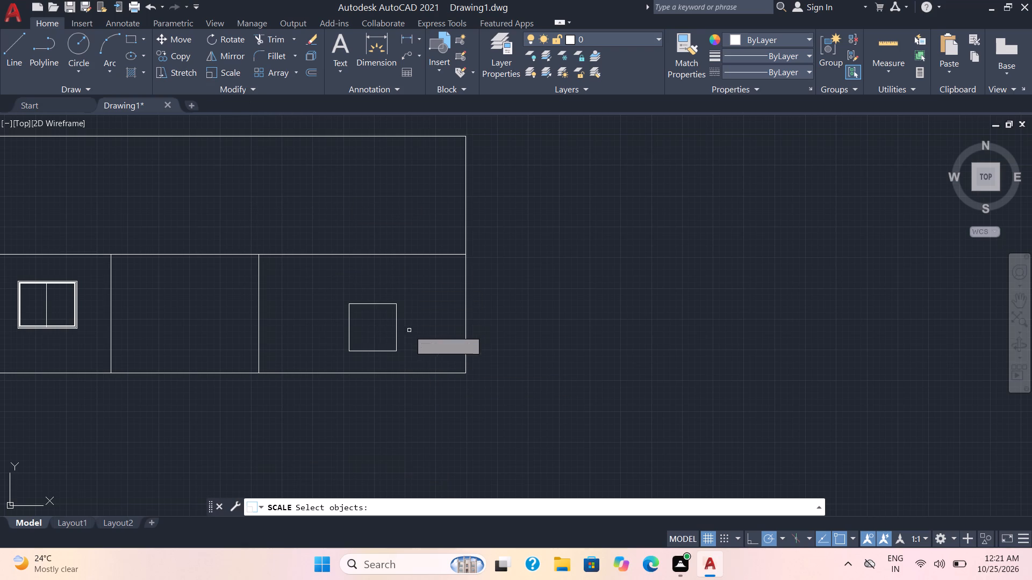
{"action": "left_click", "coordinate": [396, 351]}
{"action": "key", "text": "Return"}
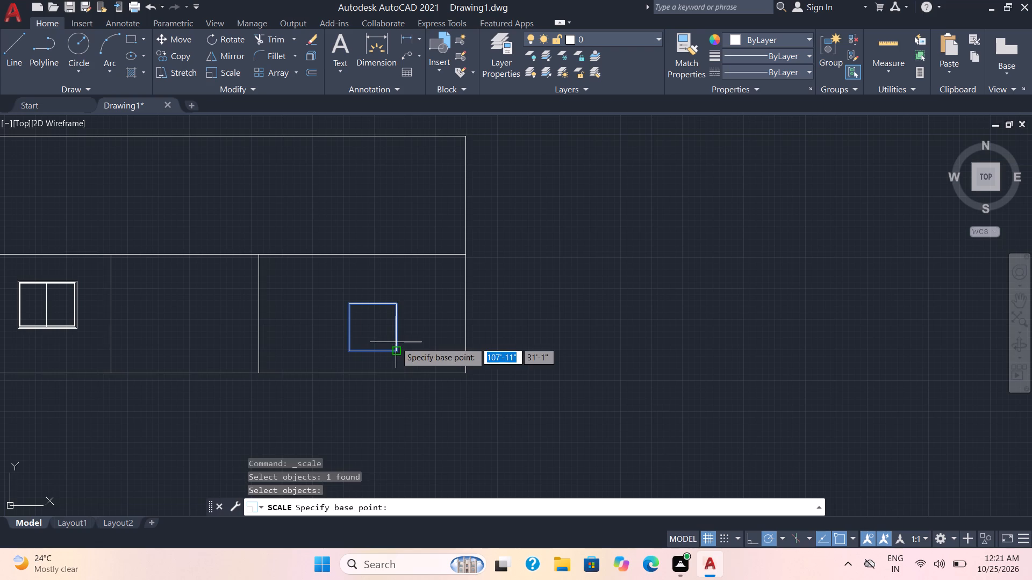
{"action": "left_click_drag", "start_coordinate": [396, 350], "coordinate": [425, 367]}
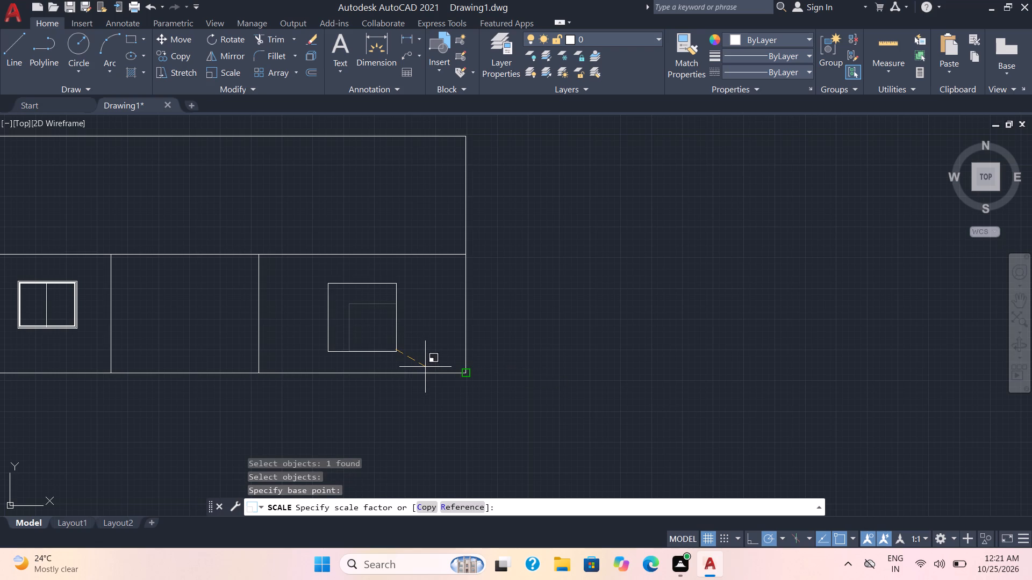
{"action": "left_click_drag", "start_coordinate": [425, 367], "coordinate": [426, 367]}
{"action": "left_click", "coordinate": [428, 361]}
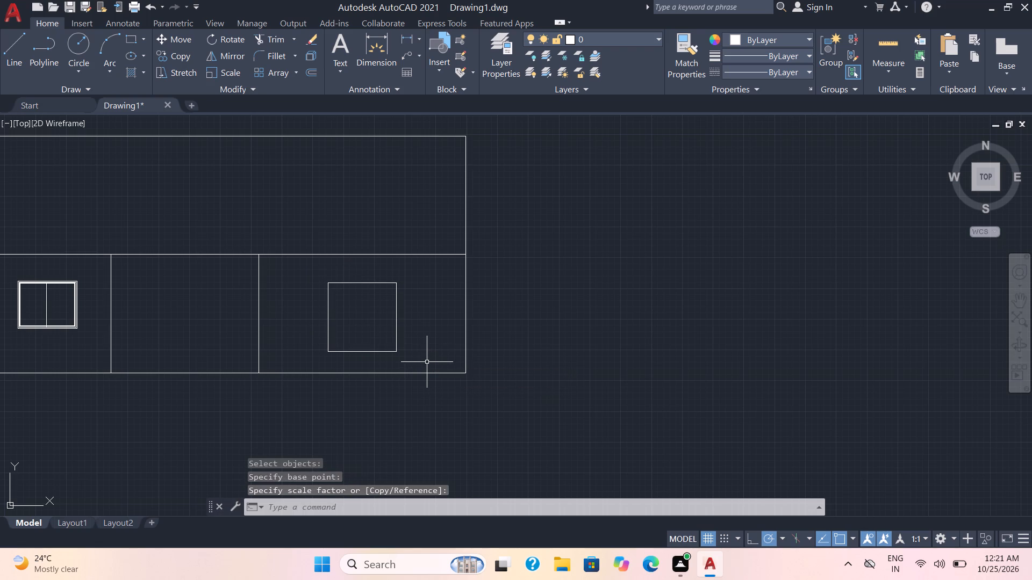
Move the enlarged square about 4'-10" down and to the right so its base lies on the compartment's bottom line.
{"action": "left_click", "coordinate": [398, 333]}
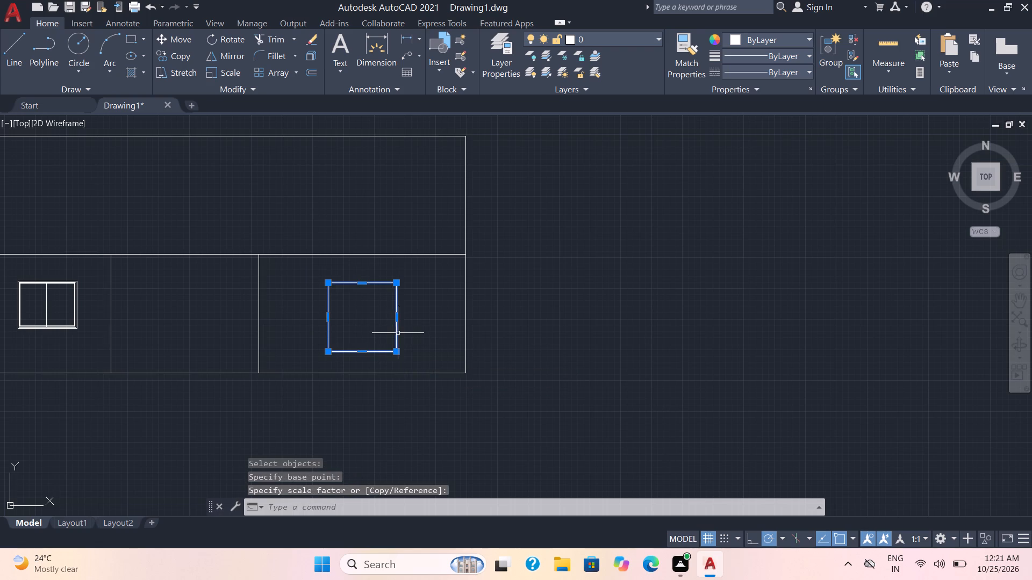
{"action": "key", "text": "m"}
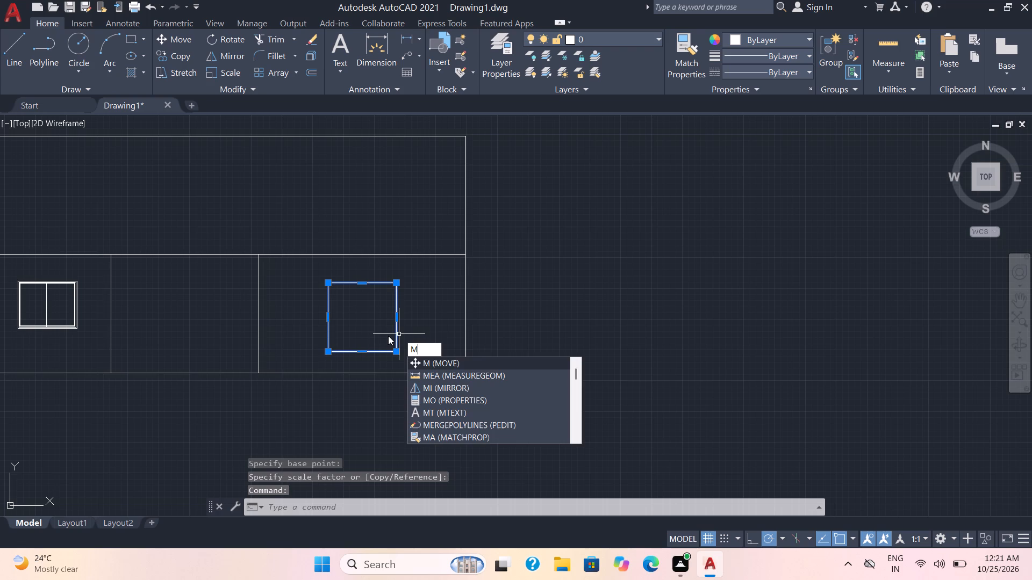
{"action": "key", "text": "Return"}
{"action": "left_click", "coordinate": [388, 344]}
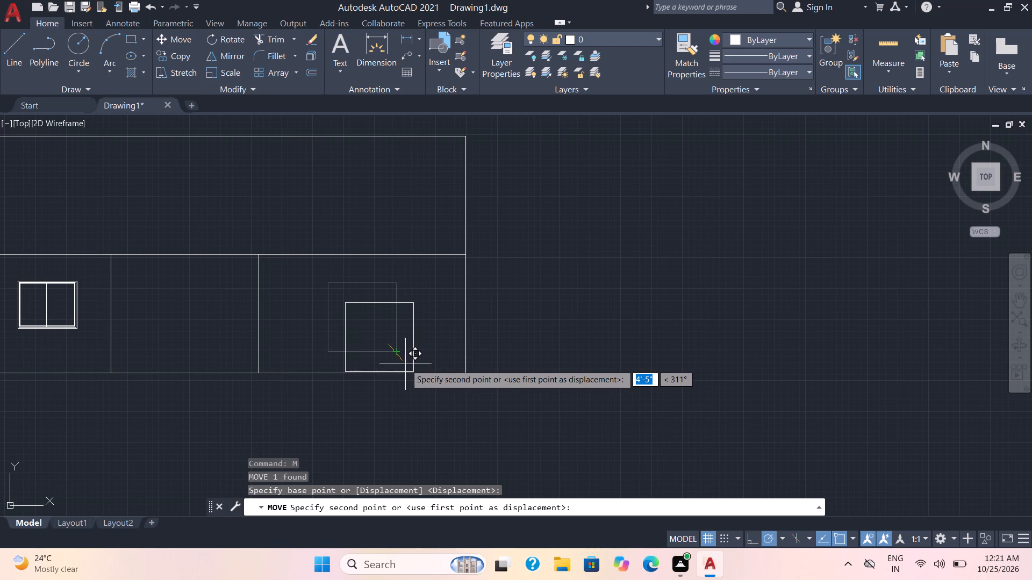
{"action": "scroll", "coordinate": [405, 366], "scroll_direction": "up", "scroll_amount": 3}
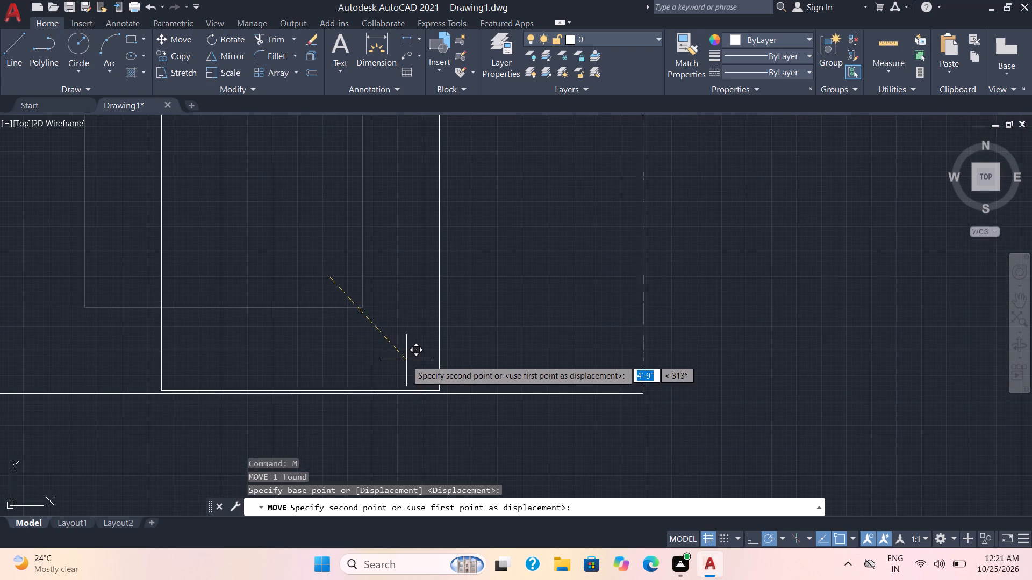
{"action": "scroll", "coordinate": [407, 363], "scroll_direction": "up", "scroll_amount": 1}
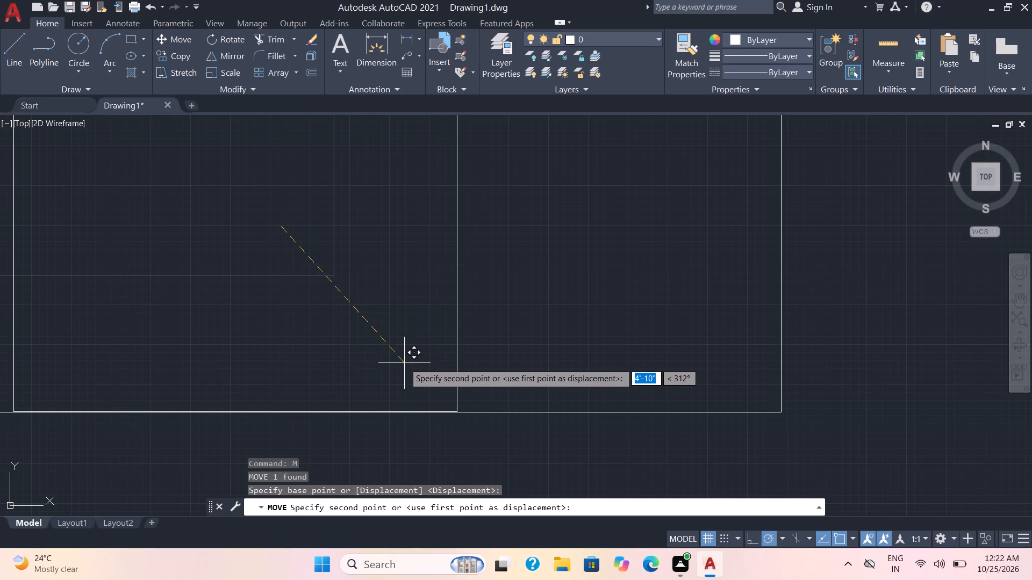
{"action": "left_click", "coordinate": [404, 363]}
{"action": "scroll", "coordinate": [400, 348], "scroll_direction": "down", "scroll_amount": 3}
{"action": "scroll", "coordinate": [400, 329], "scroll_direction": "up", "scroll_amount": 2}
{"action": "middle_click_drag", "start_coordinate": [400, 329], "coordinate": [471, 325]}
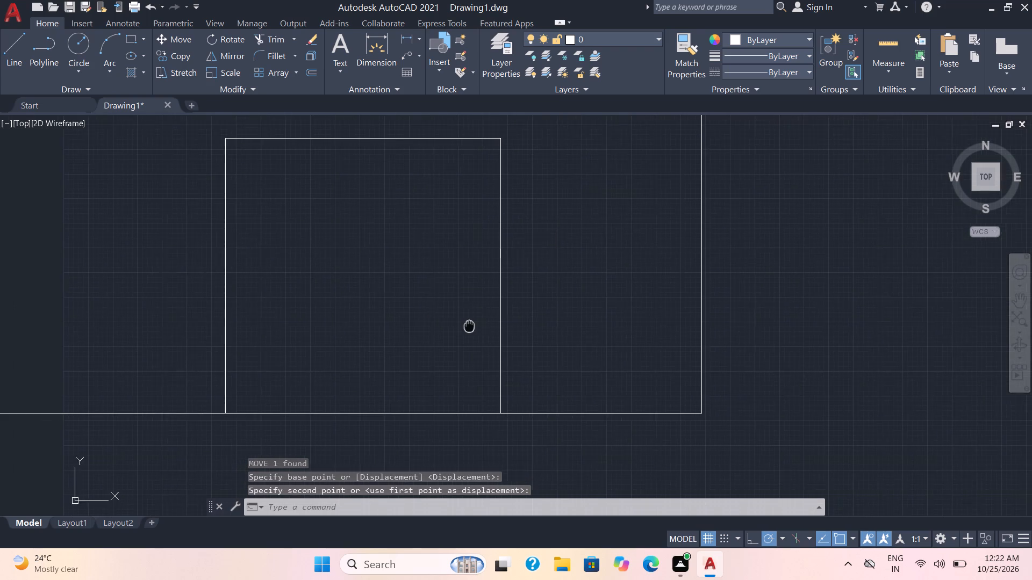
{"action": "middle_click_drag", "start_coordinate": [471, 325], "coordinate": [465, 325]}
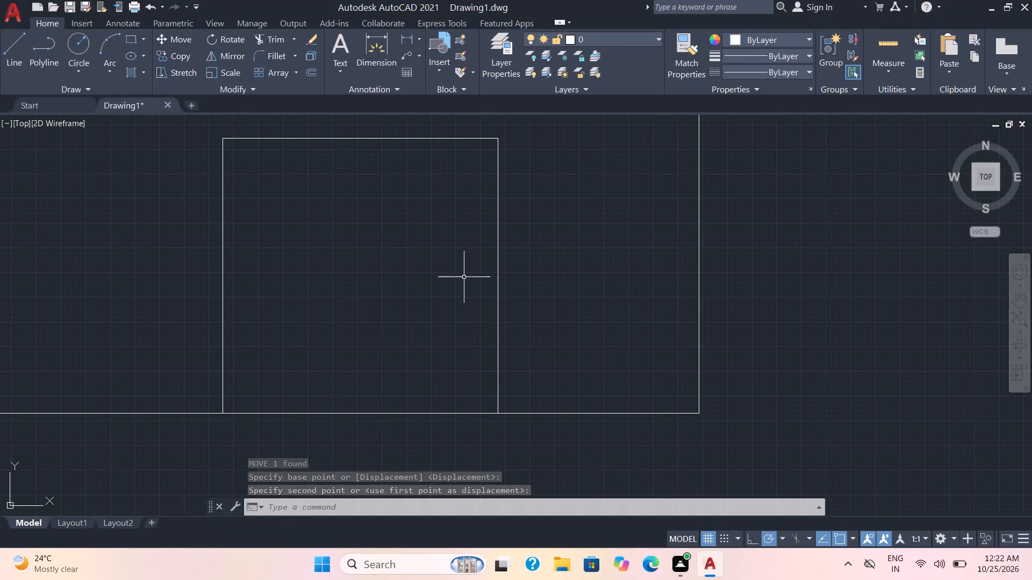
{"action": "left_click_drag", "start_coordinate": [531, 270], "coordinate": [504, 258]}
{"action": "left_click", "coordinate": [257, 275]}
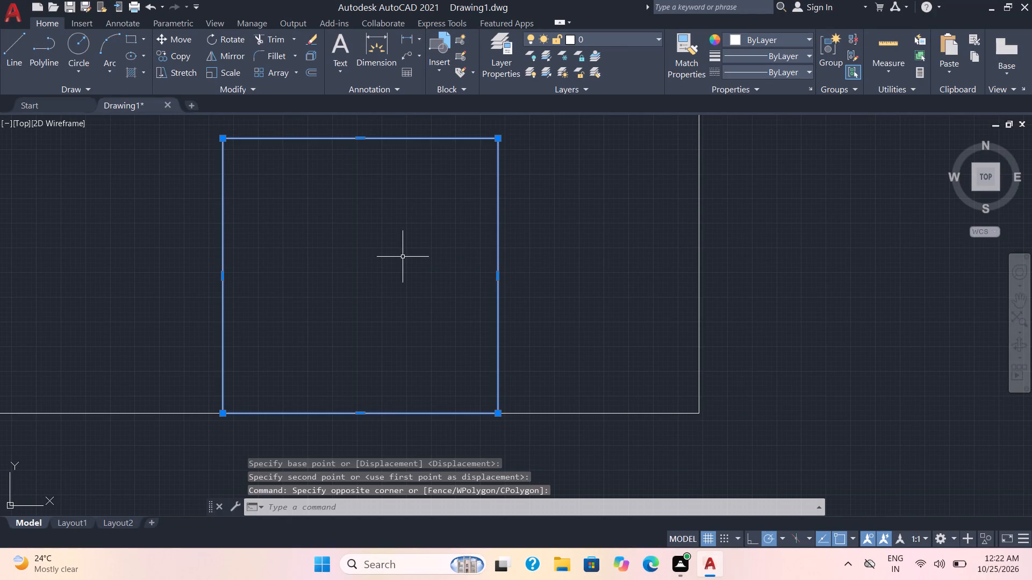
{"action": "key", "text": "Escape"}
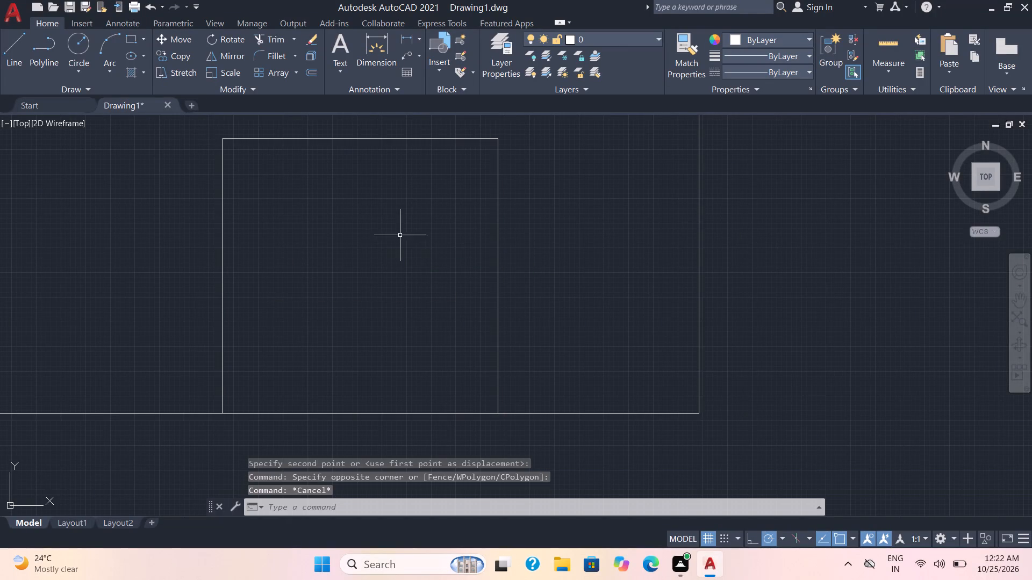
Offset the enlarged square in the easternmost lower compartment 2" inward.
{"action": "key", "text": "o"}
{"action": "key", "text": "Return"}
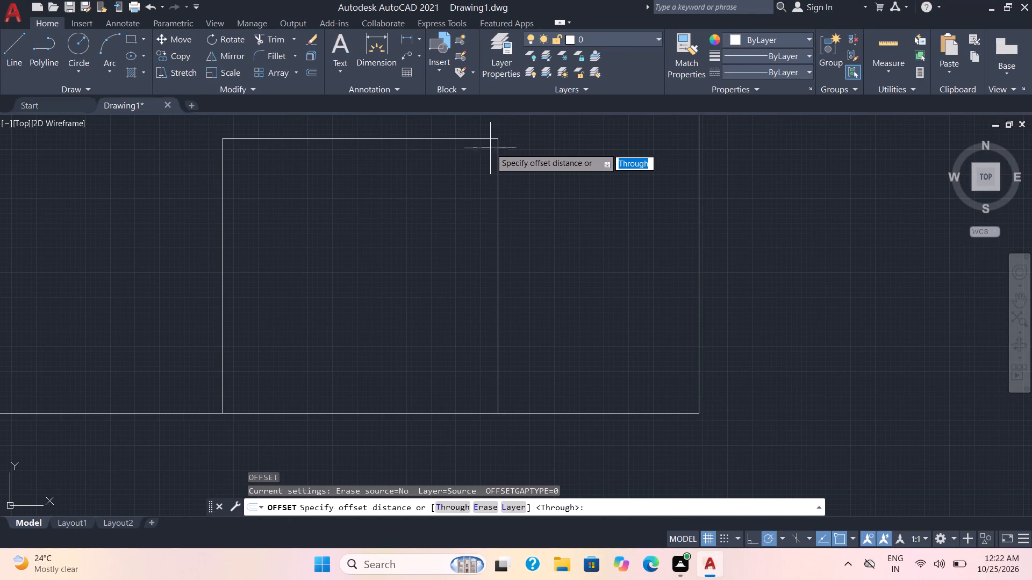
{"action": "key", "text": "2"}
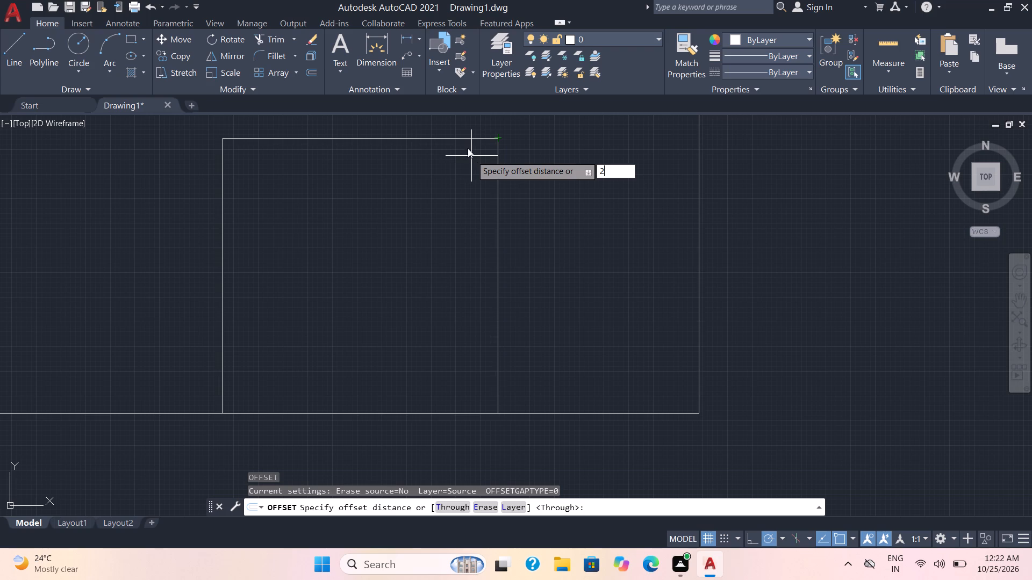
{"action": "key", "text": "apostrophe"}
{"action": "key", "text": "Return"}
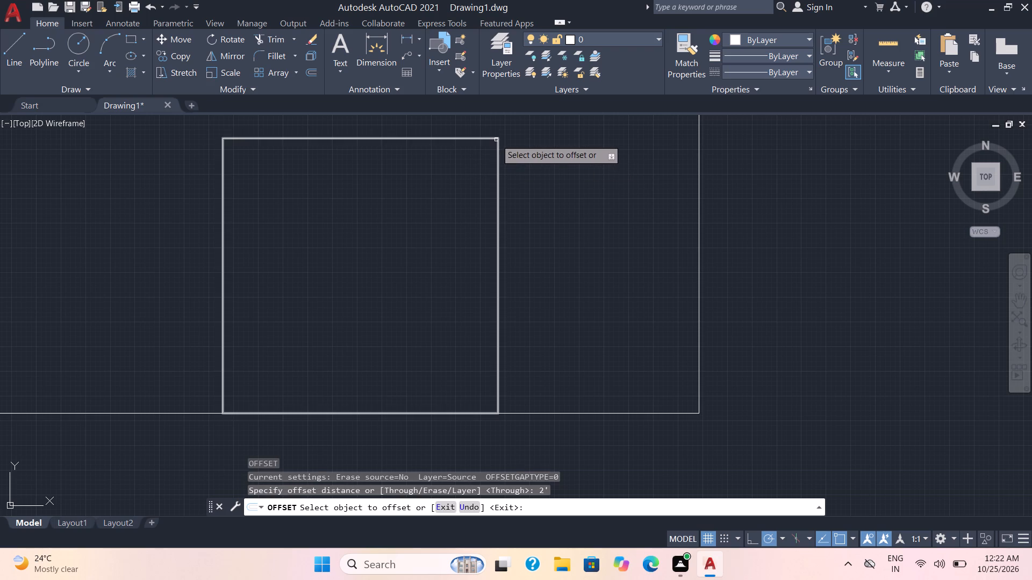
{"action": "left_click", "coordinate": [496, 140]}
{"action": "key", "text": "ctrl+z"}
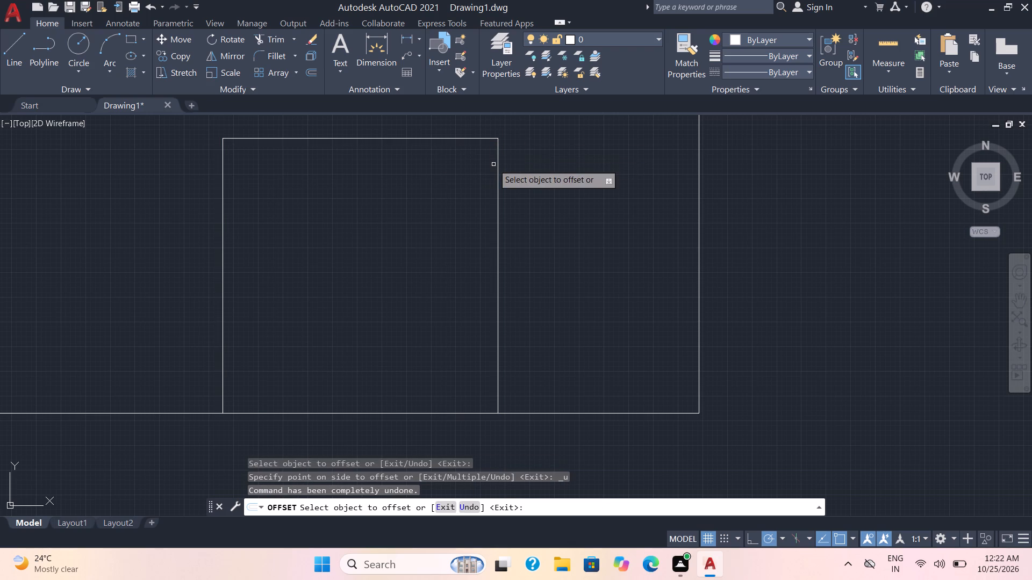
{"action": "key", "text": "2"}
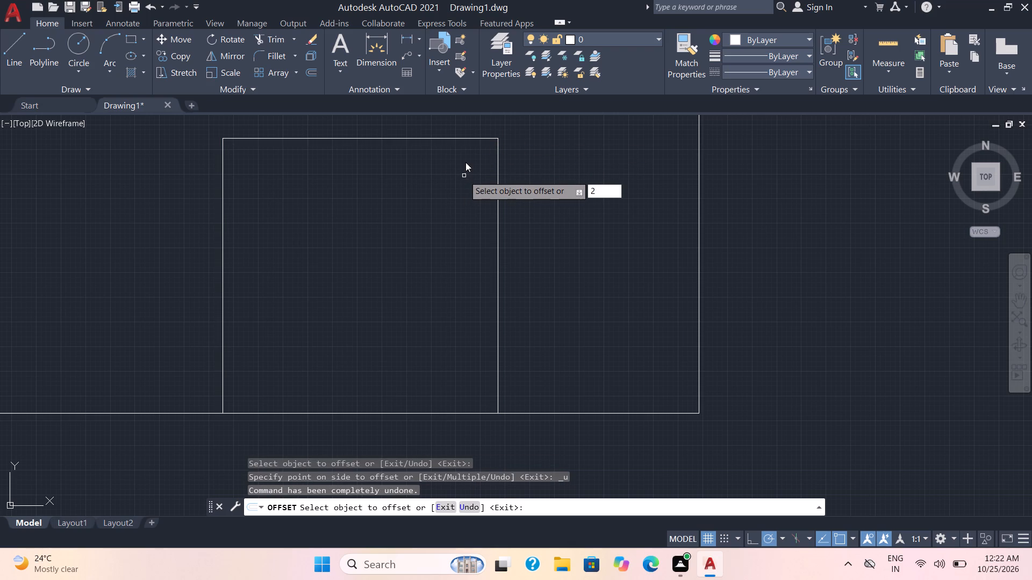
{"action": "key", "text": "shift+quotedbl"}
{"action": "key", "text": "Return"}
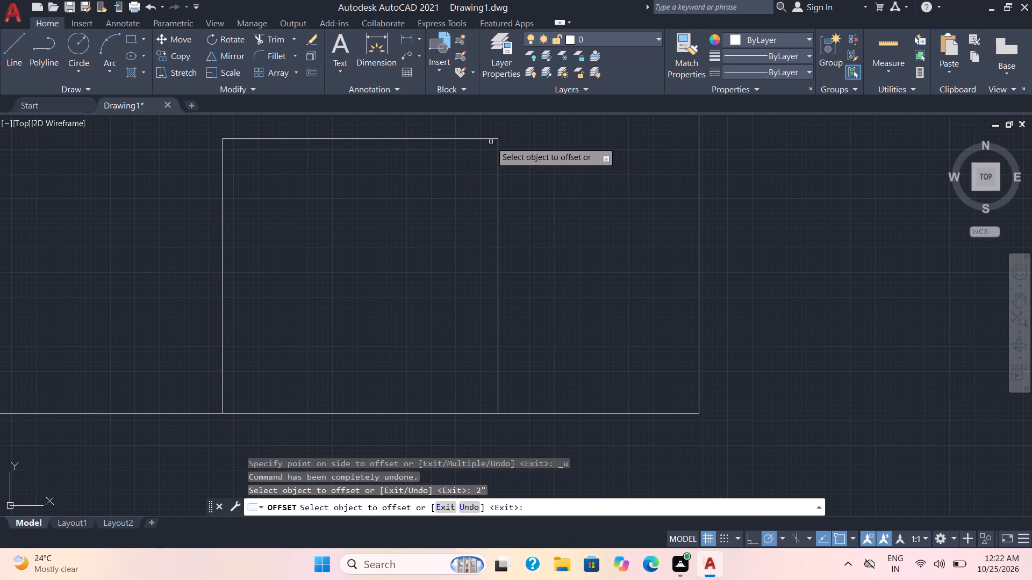
{"action": "left_click", "coordinate": [493, 141]}
{"action": "left_click", "coordinate": [496, 136]}
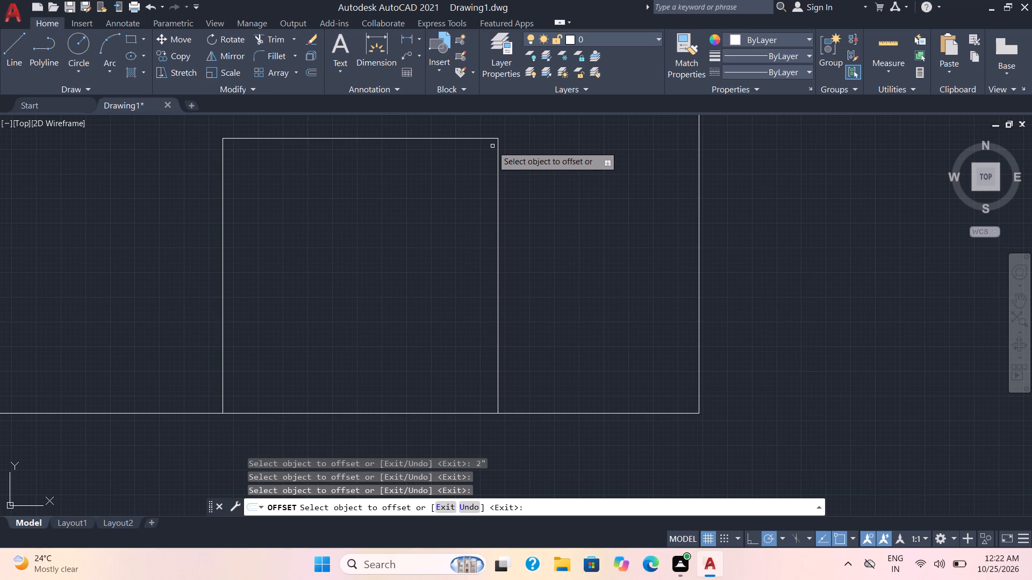
{"action": "left_click", "coordinate": [497, 138]}
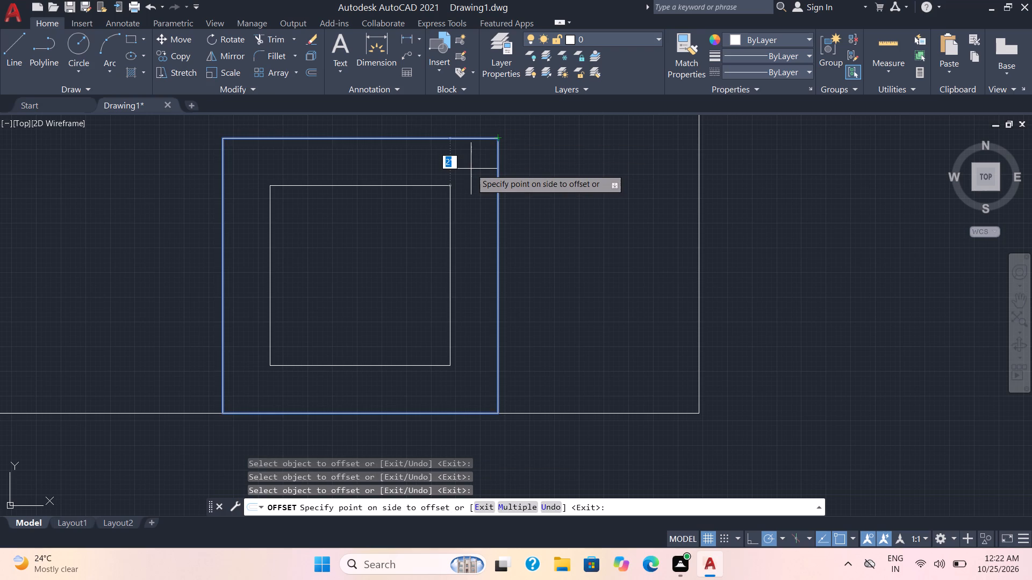
{"action": "key", "text": "2"}
{"action": "key", "text": "shift+quotedbl"}
{"action": "key", "text": "Return"}
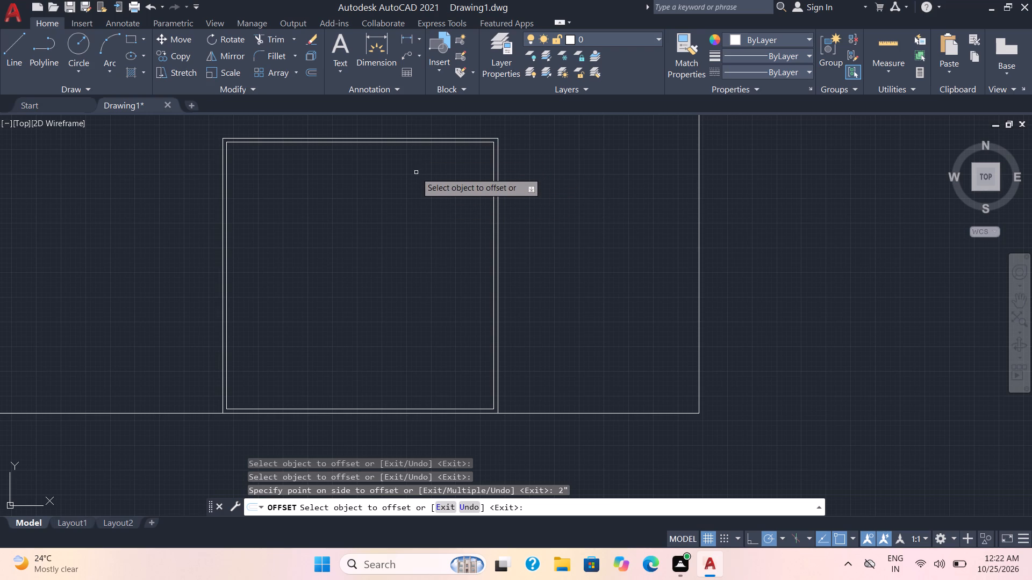
Offset the new inner square another 2" inward to make a third nested square.
{"action": "scroll", "coordinate": [438, 143], "scroll_direction": "up", "scroll_amount": 2}
{"action": "left_click", "coordinate": [437, 144]}
{"action": "left_click", "coordinate": [439, 140]}
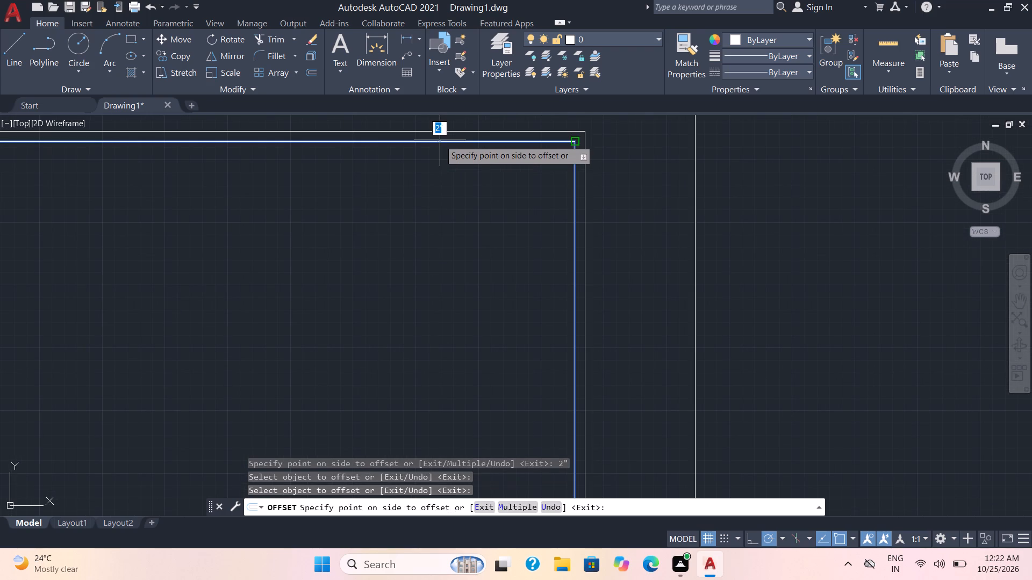
{"action": "type", "text": "2\""}
{"action": "key", "text": "Return"}
{"action": "scroll", "coordinate": [440, 193], "scroll_direction": "down", "scroll_amount": 3}
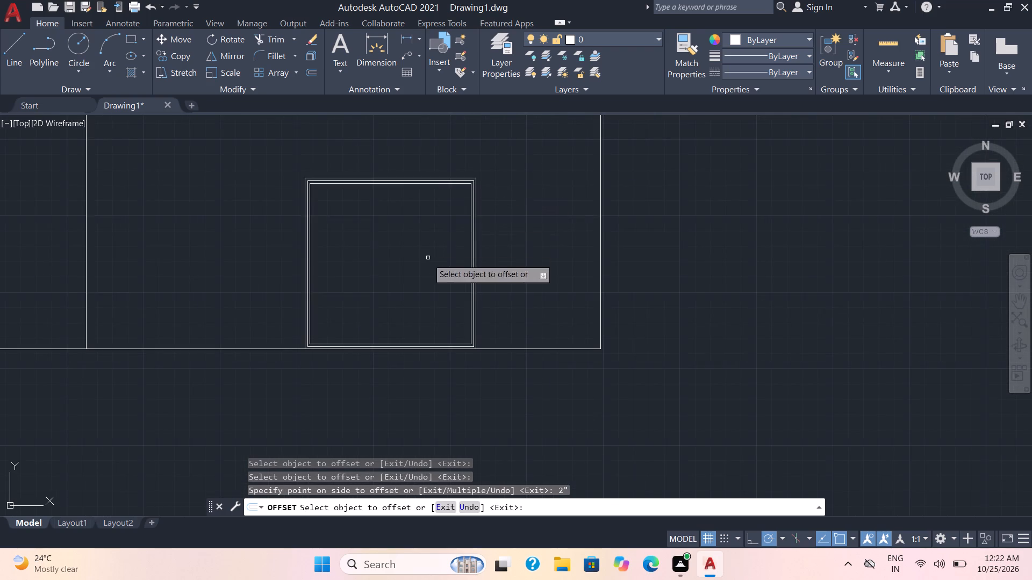
{"action": "middle_click_drag", "start_coordinate": [429, 262], "coordinate": [440, 234]}
{"action": "scroll", "coordinate": [428, 235], "scroll_direction": "up", "scroll_amount": 1}
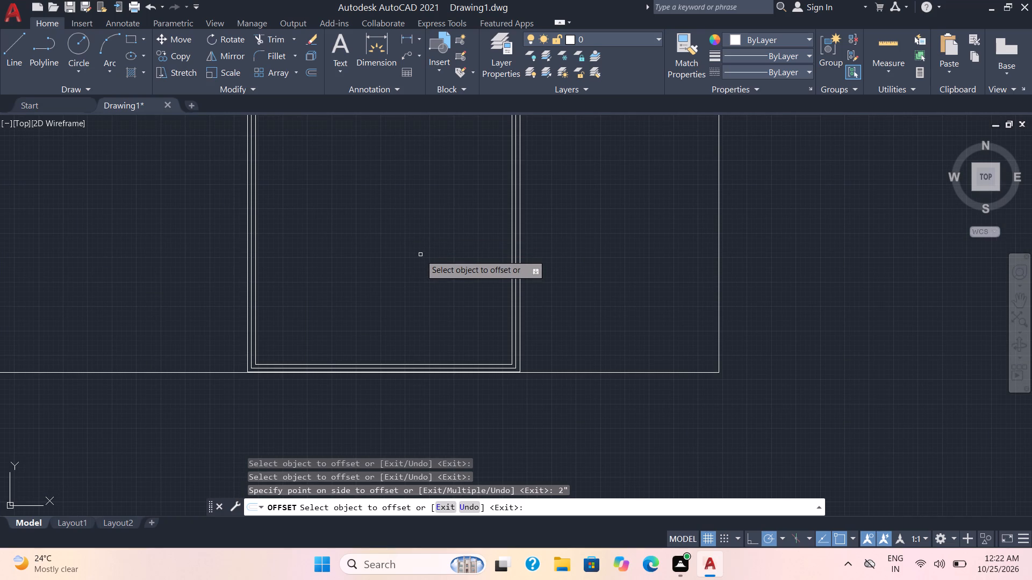
{"action": "middle_click_drag", "start_coordinate": [405, 241], "coordinate": [403, 279]}
{"action": "key", "text": "Escape"}
Explode the three nested squares into separate lines.
{"action": "left_click_drag", "start_coordinate": [594, 269], "coordinate": [553, 263]}
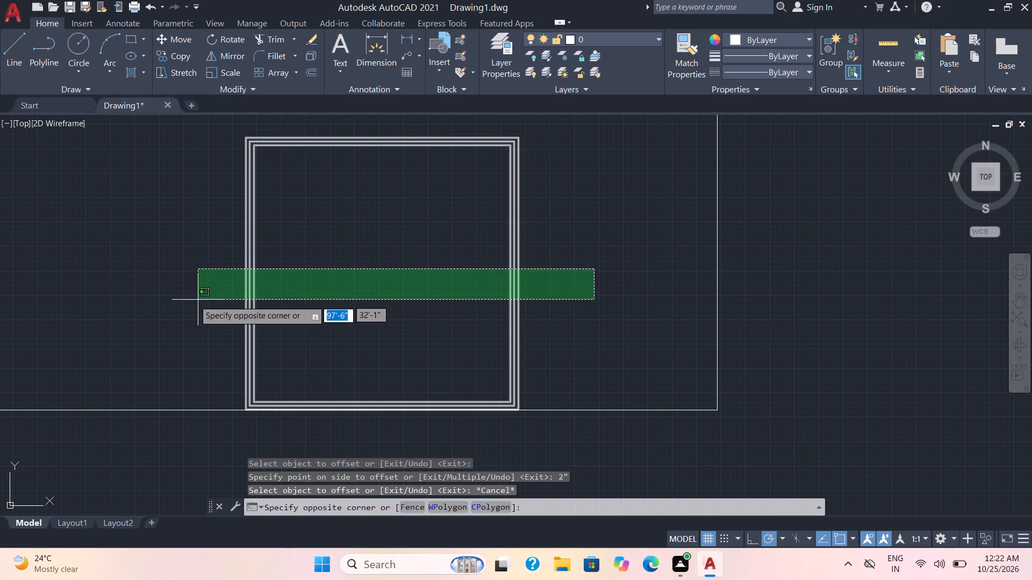
{"action": "left_click", "coordinate": [192, 300]}
{"action": "key", "text": "x"}
{"action": "key", "text": "Return"}
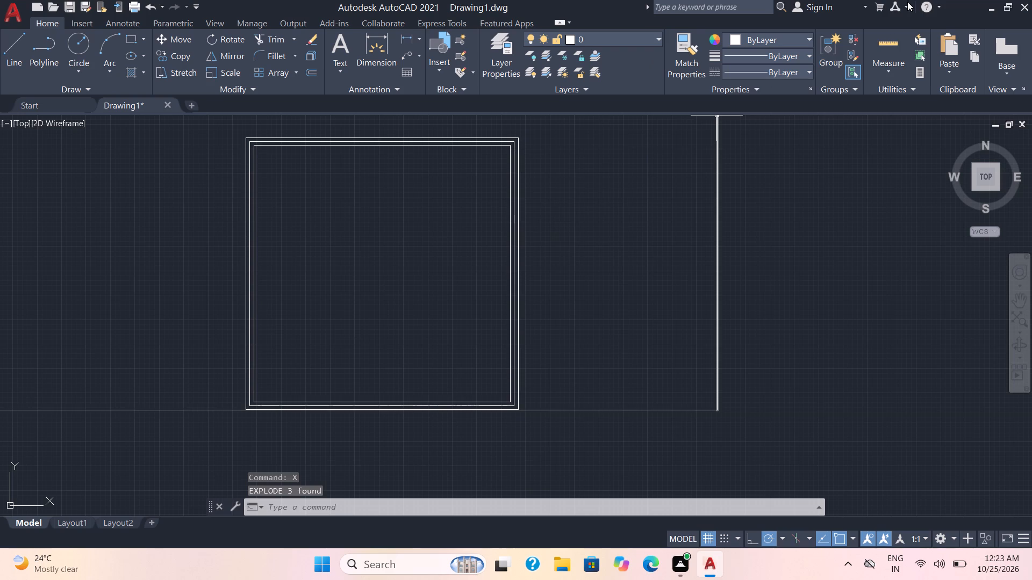
Measure the interior width and height of the innermost square.
{"action": "left_click", "coordinate": [890, 43]}
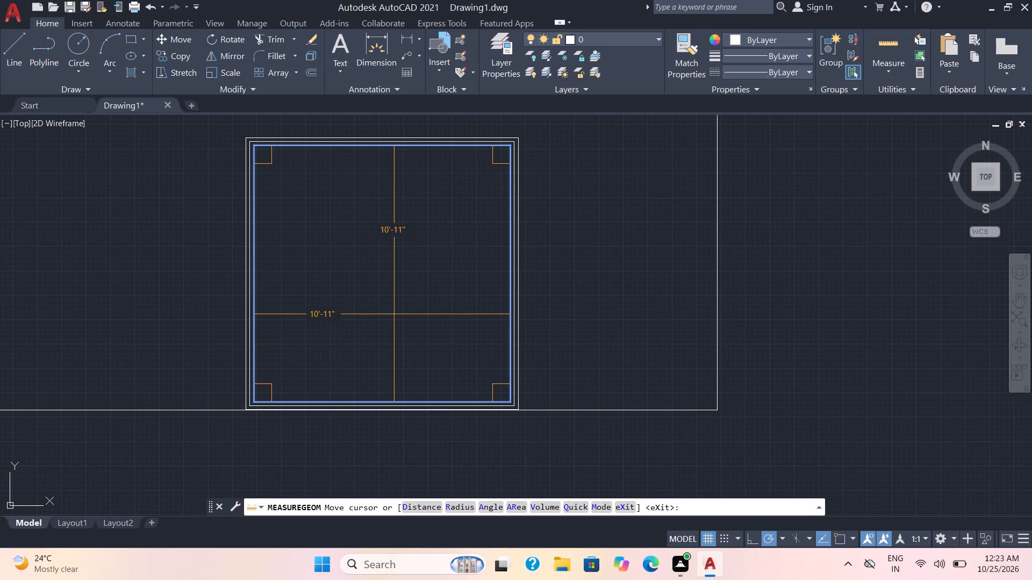
{"action": "key", "text": "Escape"}
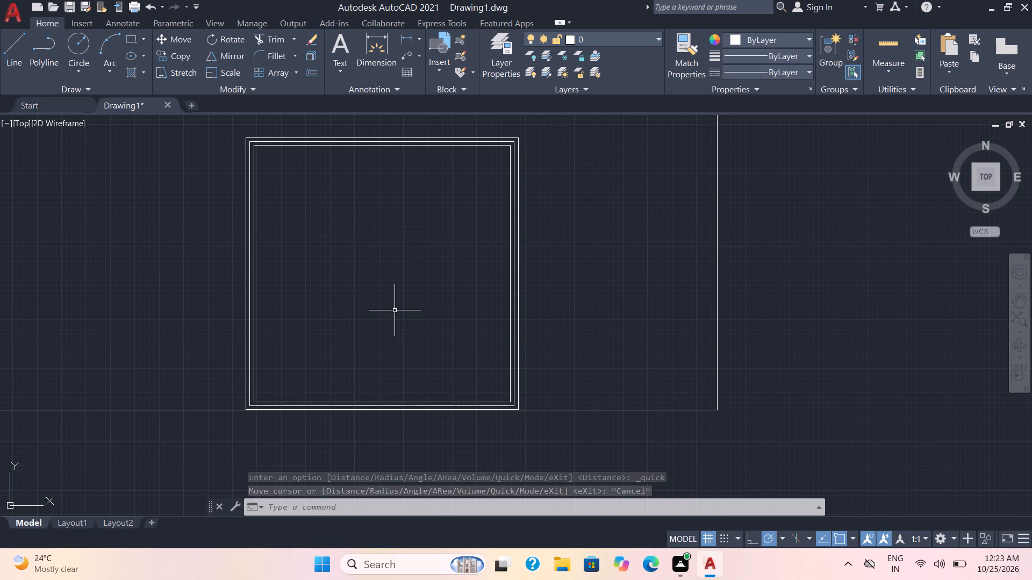
Offset the innermost square's left side 5'5" inward to make a vertical center line.
{"action": "key", "text": "o"}
{"action": "key", "text": "Return"}
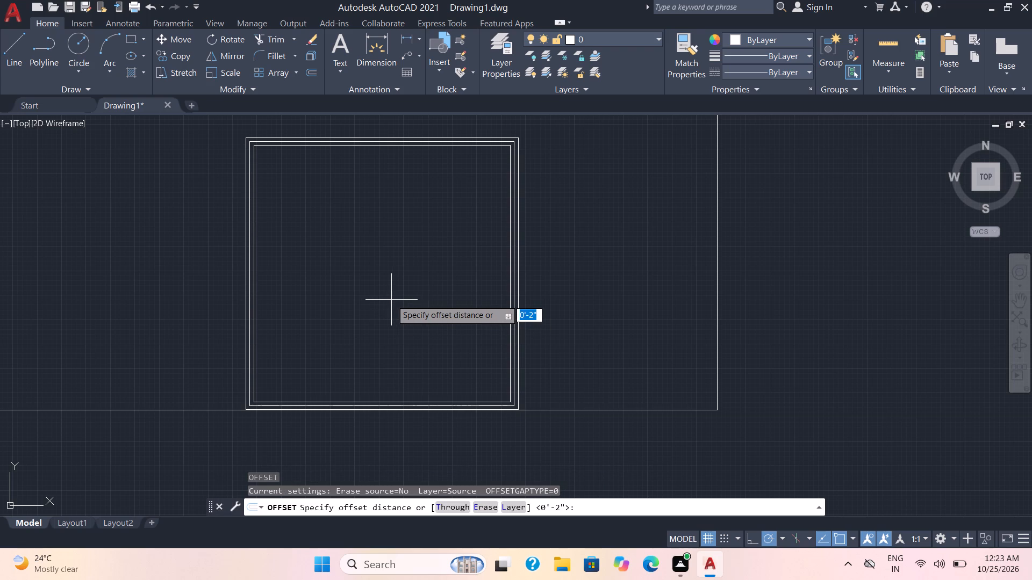
{"action": "key", "text": "5"}
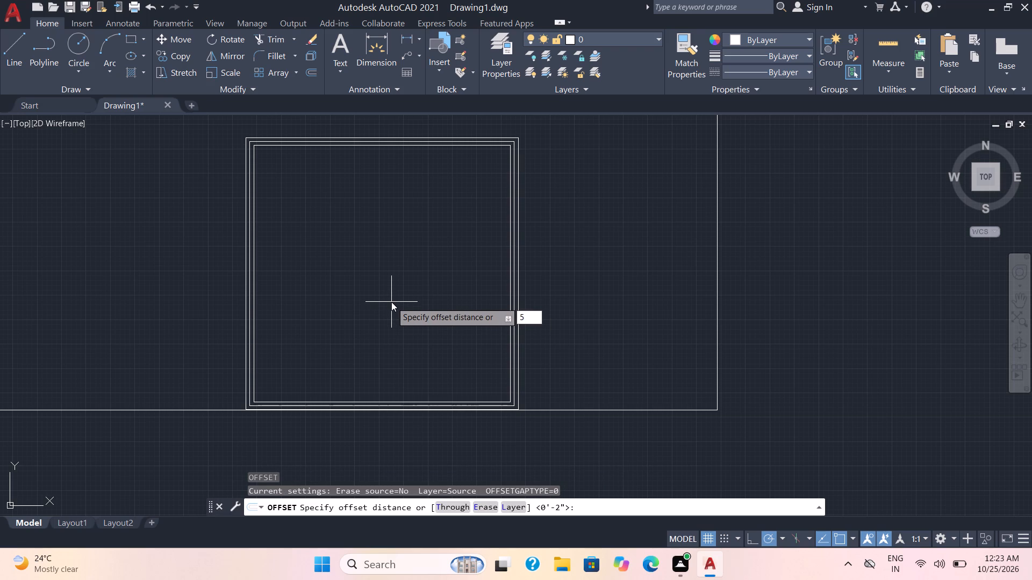
{"action": "key", "text": "apostrophe"}
{"action": "key", "text": "5"}
{"action": "key", "text": "shift+quotedbl"}
{"action": "key", "text": "Return"}
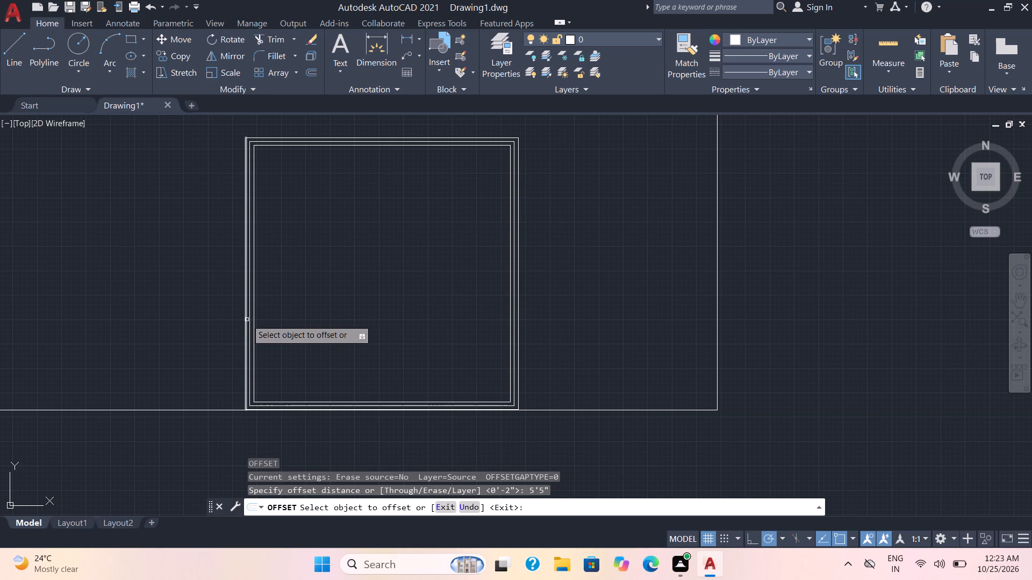
{"action": "left_click", "coordinate": [255, 325]}
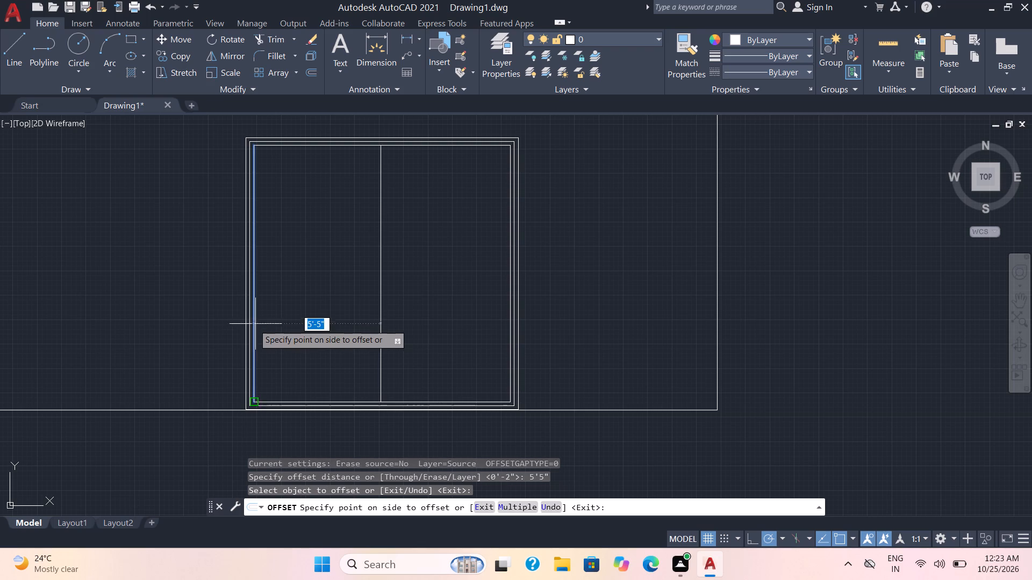
{"action": "left_click", "coordinate": [360, 311]}
Offset the vertical center line 2" to each side to form a divider.
{"action": "scroll", "coordinate": [376, 261], "scroll_direction": "up", "scroll_amount": 1}
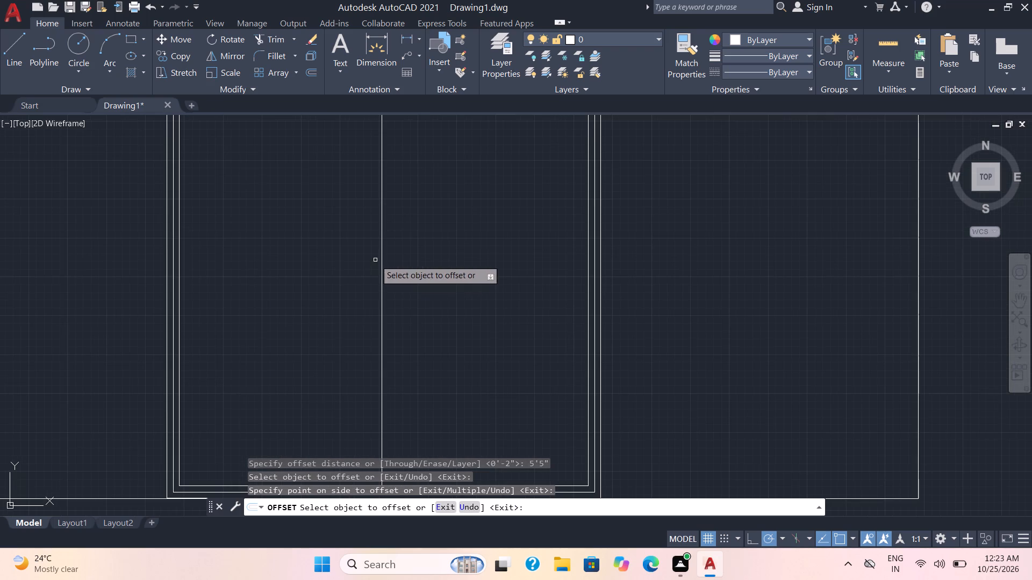
{"action": "left_click", "coordinate": [383, 314]}
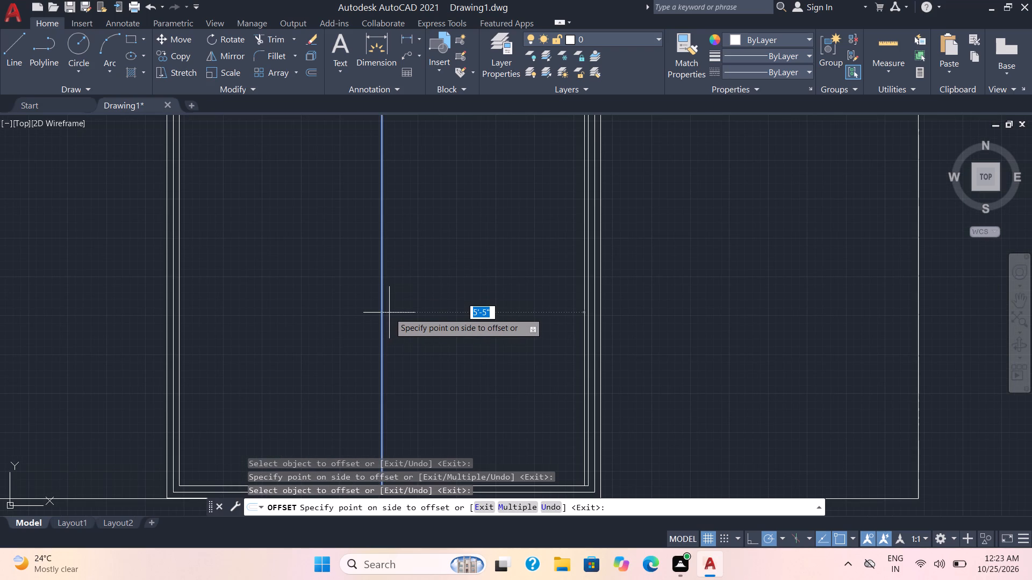
{"action": "key", "text": "2"}
{"action": "key", "text": "apostrophe"}
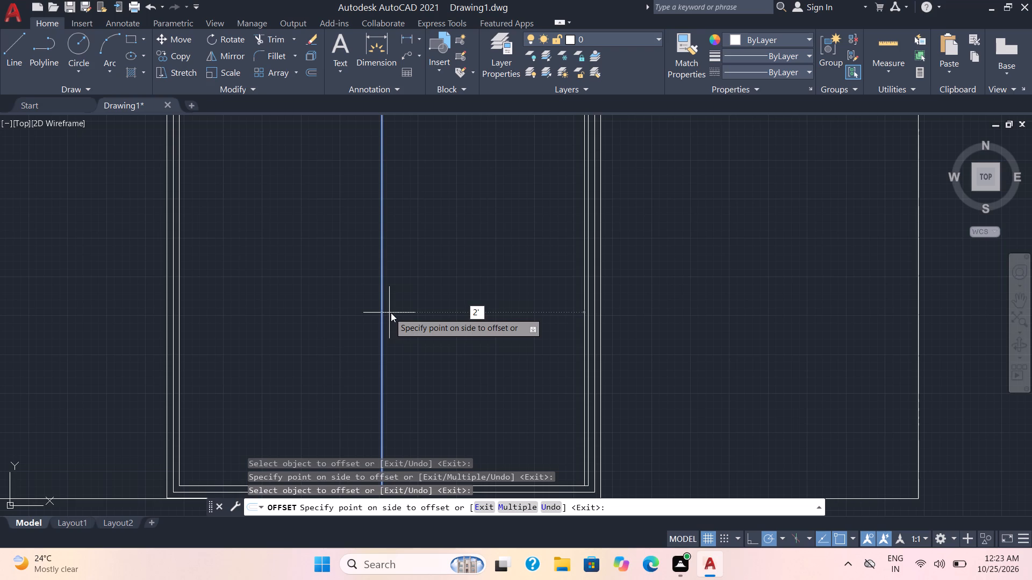
{"action": "key", "text": "BackSpace"}
{"action": "key", "text": "shift+quotedbl"}
{"action": "key", "text": "Return"}
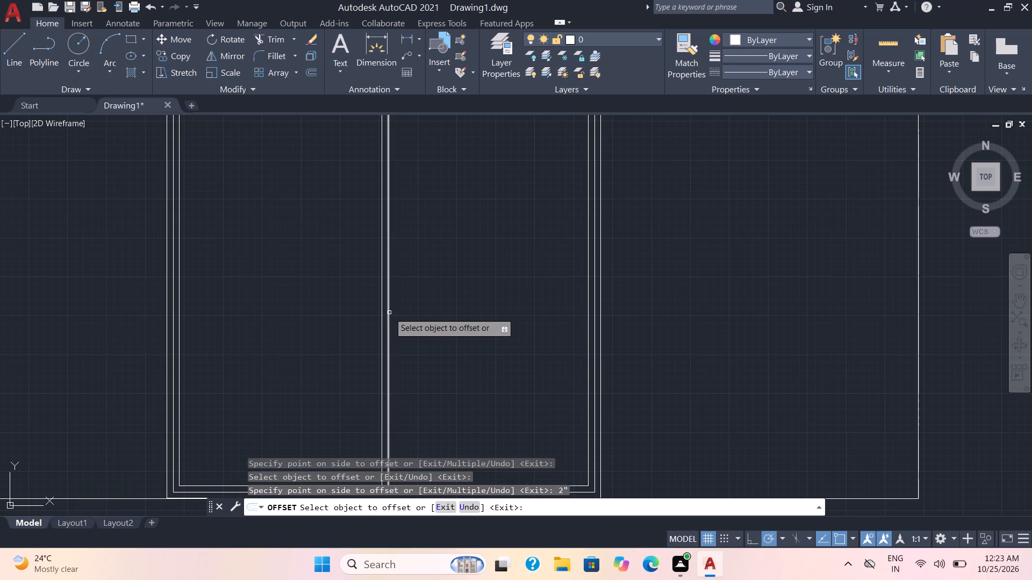
{"action": "left_click", "coordinate": [383, 328]}
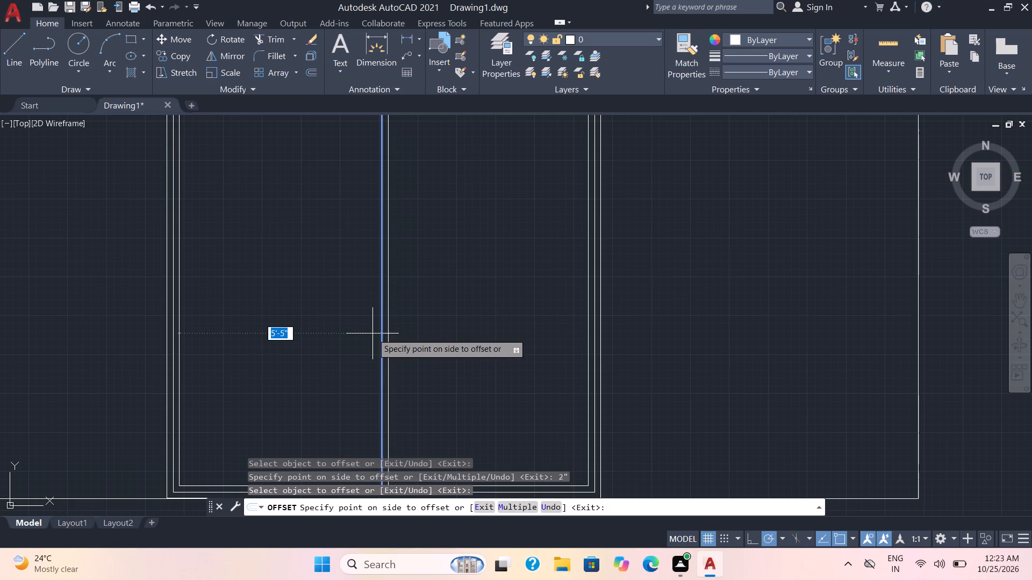
{"action": "type", "text": "2\""}
{"action": "key", "text": "Return"}
{"action": "left_click", "coordinate": [372, 334]}
Draw a short vertical line from the center line's upper end to the middle square's top edge.
{"action": "scroll", "coordinate": [392, 327], "scroll_direction": "down", "scroll_amount": 2}
{"action": "middle_click_drag", "start_coordinate": [400, 329], "coordinate": [402, 314]}
{"action": "scroll", "coordinate": [375, 271], "scroll_direction": "up", "scroll_amount": 3}
{"action": "middle_click_drag", "start_coordinate": [406, 238], "coordinate": [399, 277]}
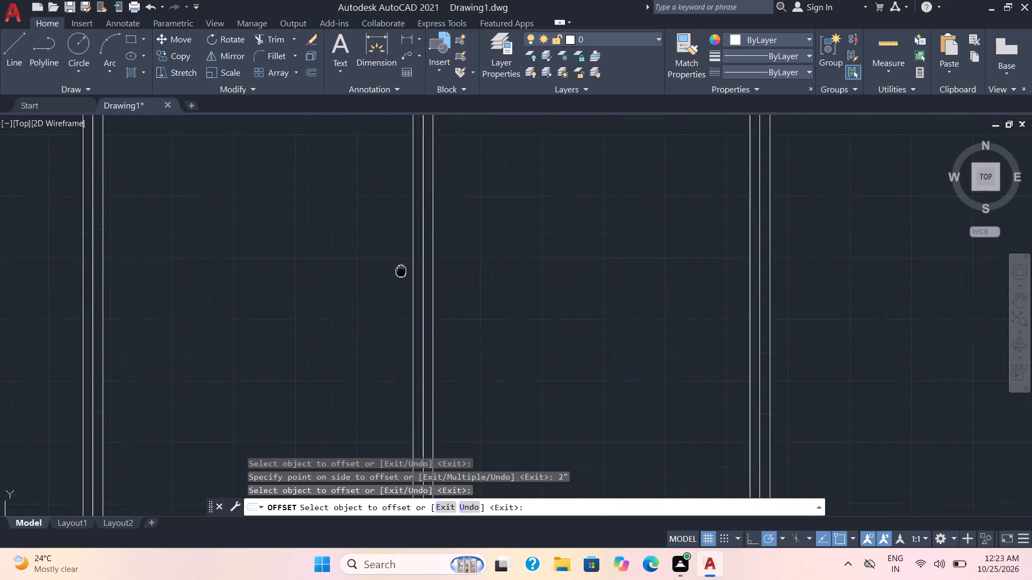
{"action": "middle_click_drag", "start_coordinate": [399, 277], "coordinate": [391, 412]}
{"action": "scroll", "coordinate": [435, 148], "scroll_direction": "up", "scroll_amount": 1}
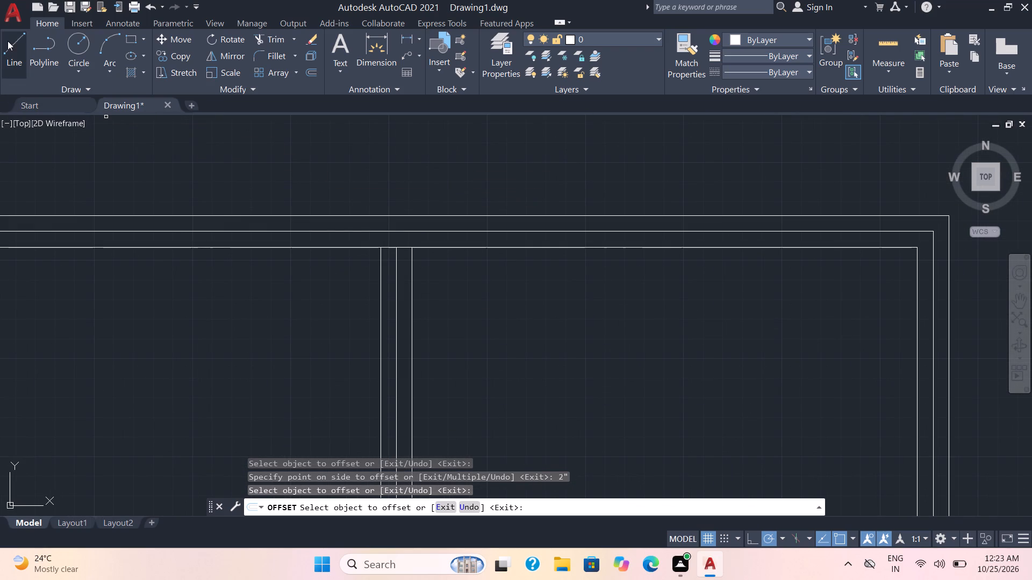
{"action": "left_click", "coordinate": [8, 41]}
{"action": "left_click", "coordinate": [396, 255]}
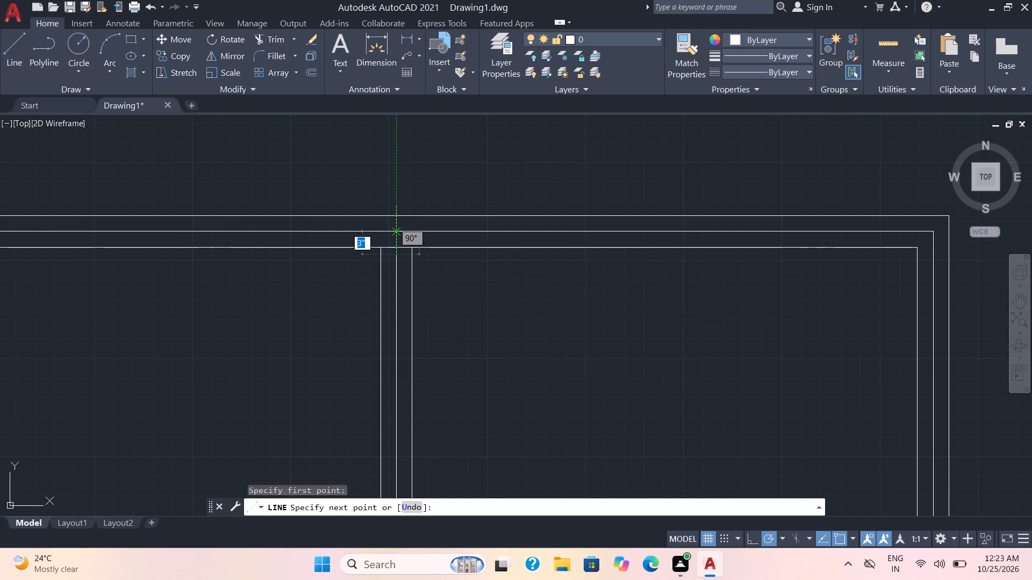
{"action": "left_click", "coordinate": [397, 233]}
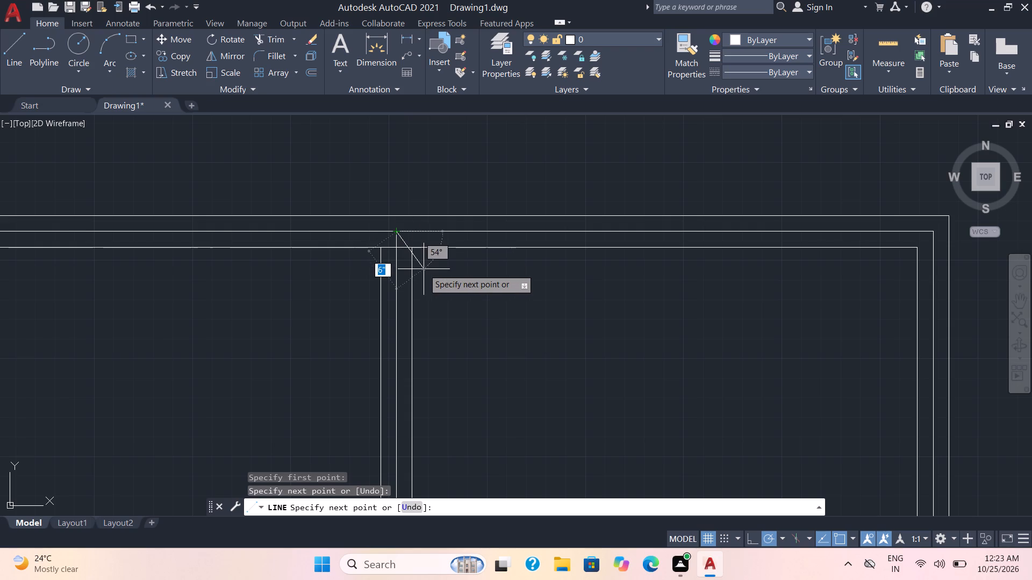
{"action": "key", "text": "Escape"}
Draw a short vertical line from the center line's lower end to the middle square's bottom edge.
{"action": "scroll", "coordinate": [413, 308], "scroll_direction": "down", "scroll_amount": 2}
{"action": "middle_click_drag", "start_coordinate": [443, 369], "coordinate": [465, 32]}
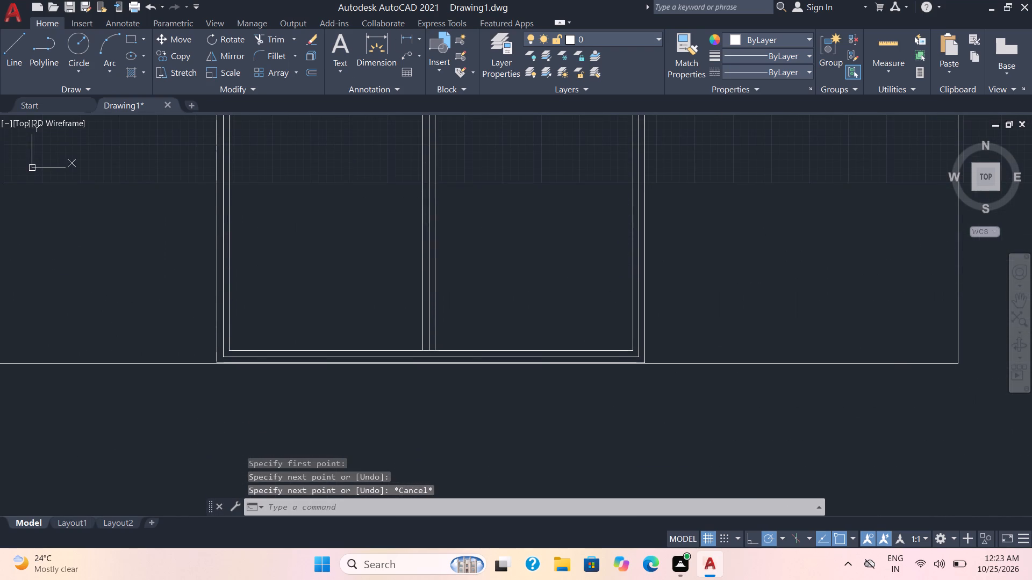
{"action": "left_click", "coordinate": [21, 48]}
{"action": "scroll", "coordinate": [368, 381], "scroll_direction": "up", "scroll_amount": 1}
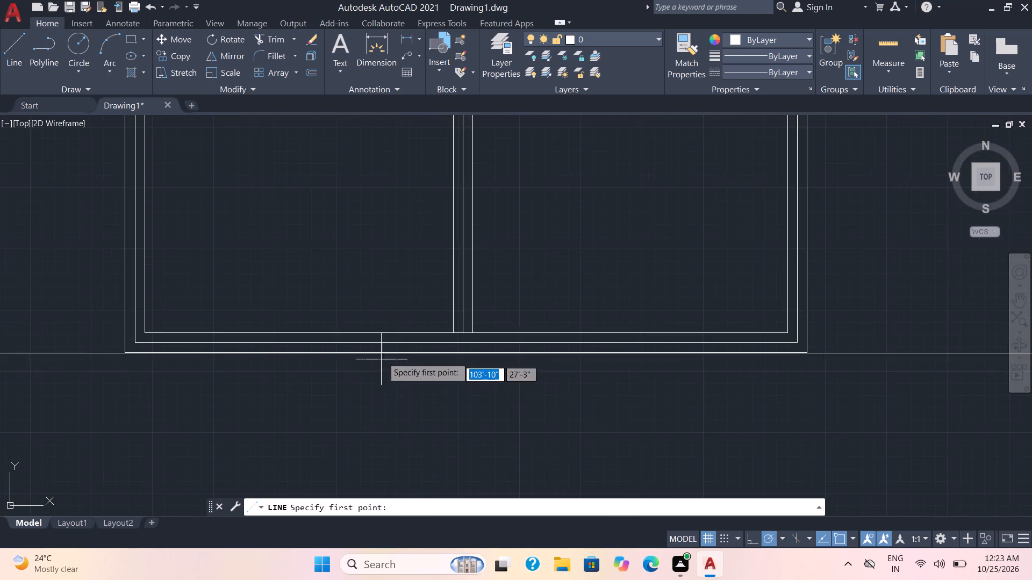
{"action": "scroll", "coordinate": [383, 357], "scroll_direction": "up", "scroll_amount": 1}
{"action": "left_click", "coordinate": [498, 332]}
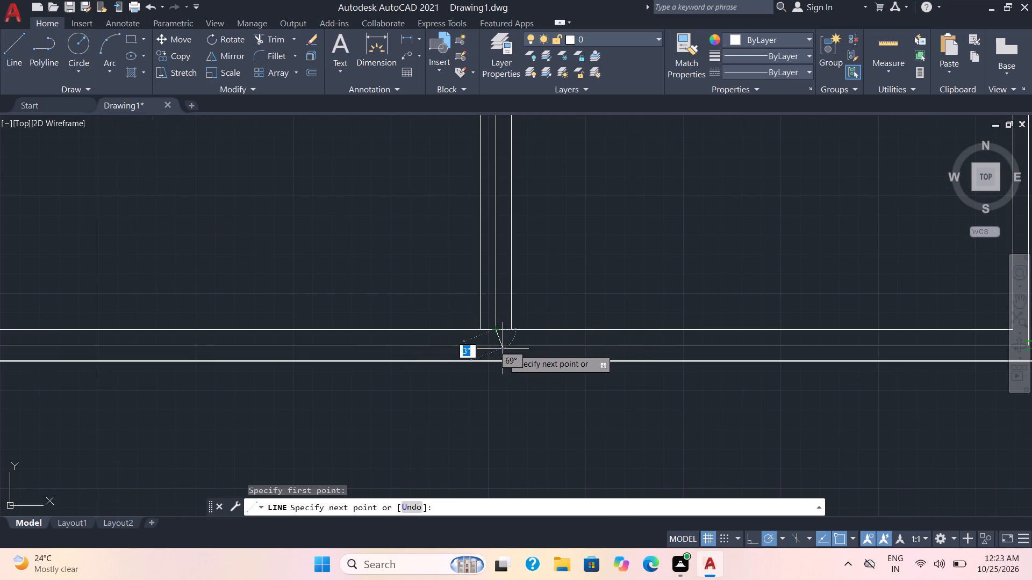
{"action": "left_click", "coordinate": [496, 347]}
{"action": "key", "text": "Escape"}
{"action": "scroll", "coordinate": [500, 353], "scroll_direction": "down", "scroll_amount": 5}
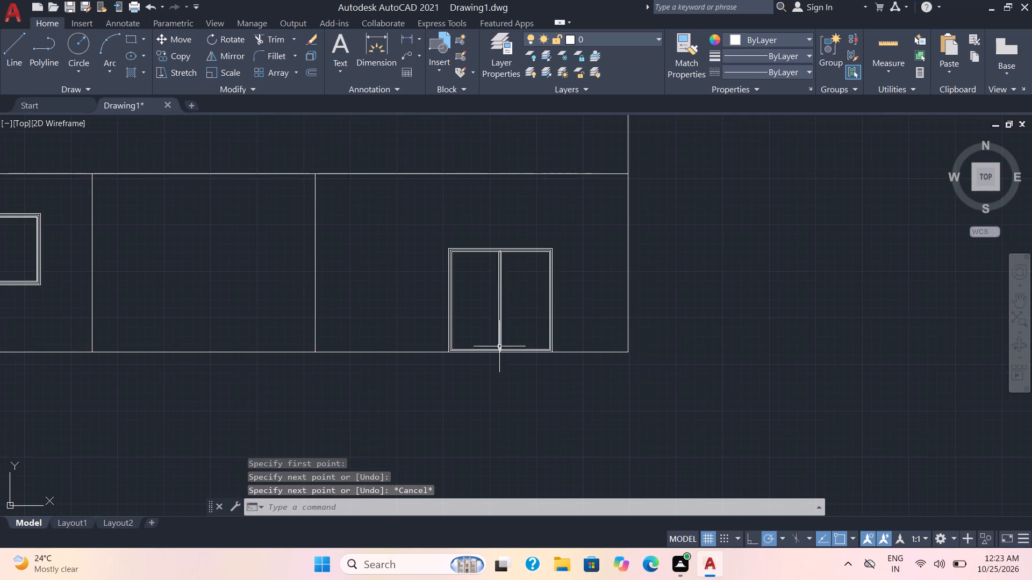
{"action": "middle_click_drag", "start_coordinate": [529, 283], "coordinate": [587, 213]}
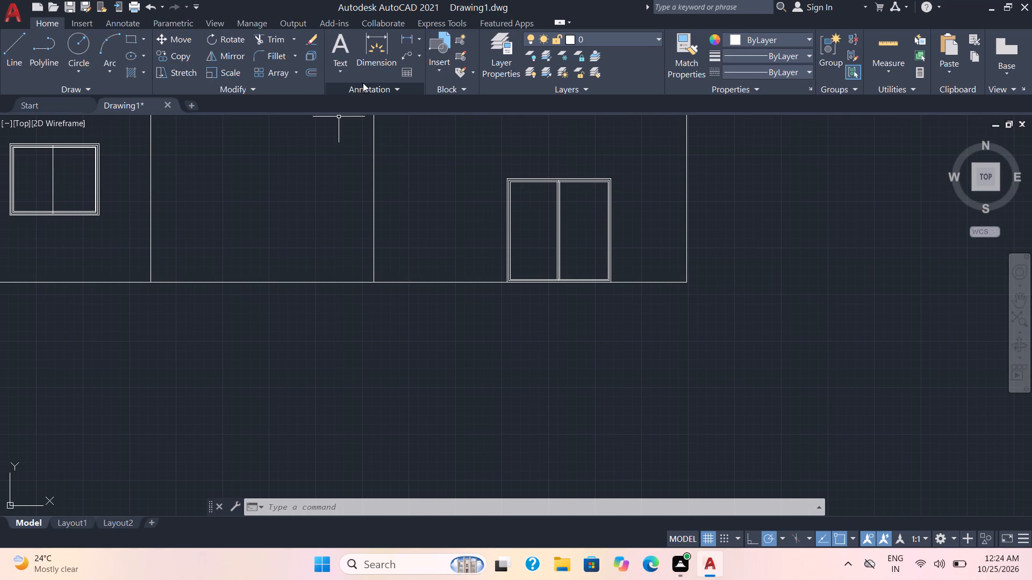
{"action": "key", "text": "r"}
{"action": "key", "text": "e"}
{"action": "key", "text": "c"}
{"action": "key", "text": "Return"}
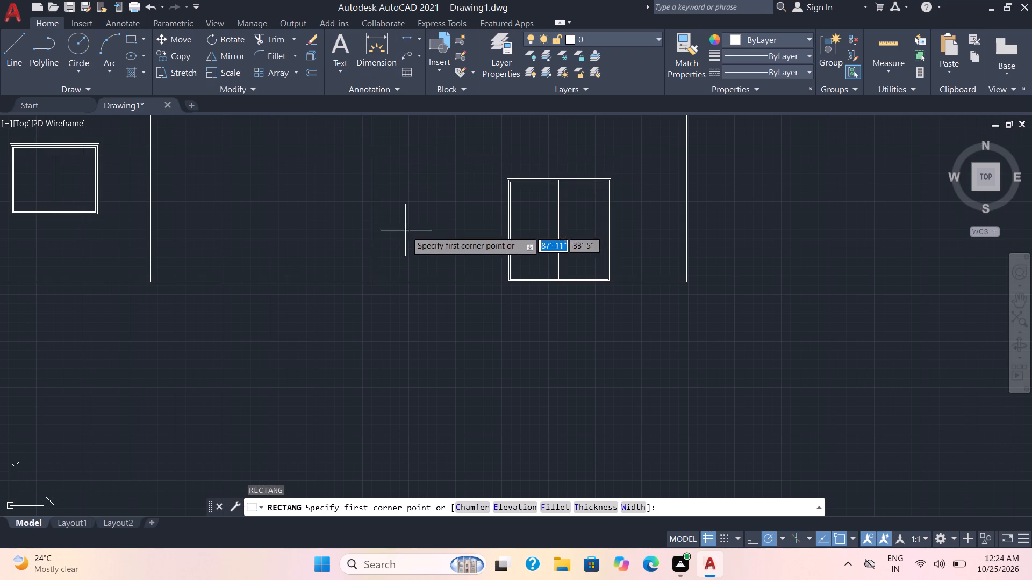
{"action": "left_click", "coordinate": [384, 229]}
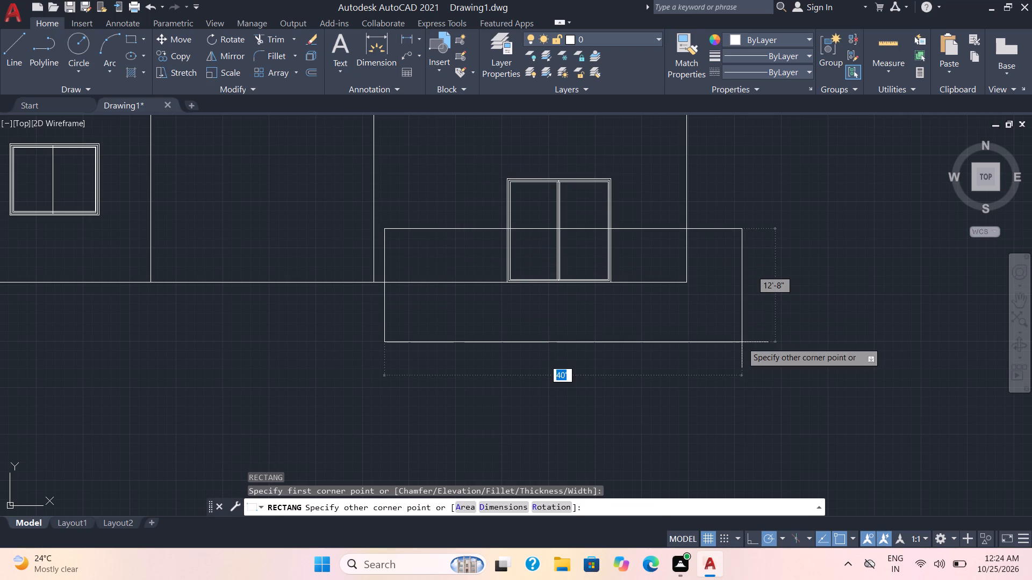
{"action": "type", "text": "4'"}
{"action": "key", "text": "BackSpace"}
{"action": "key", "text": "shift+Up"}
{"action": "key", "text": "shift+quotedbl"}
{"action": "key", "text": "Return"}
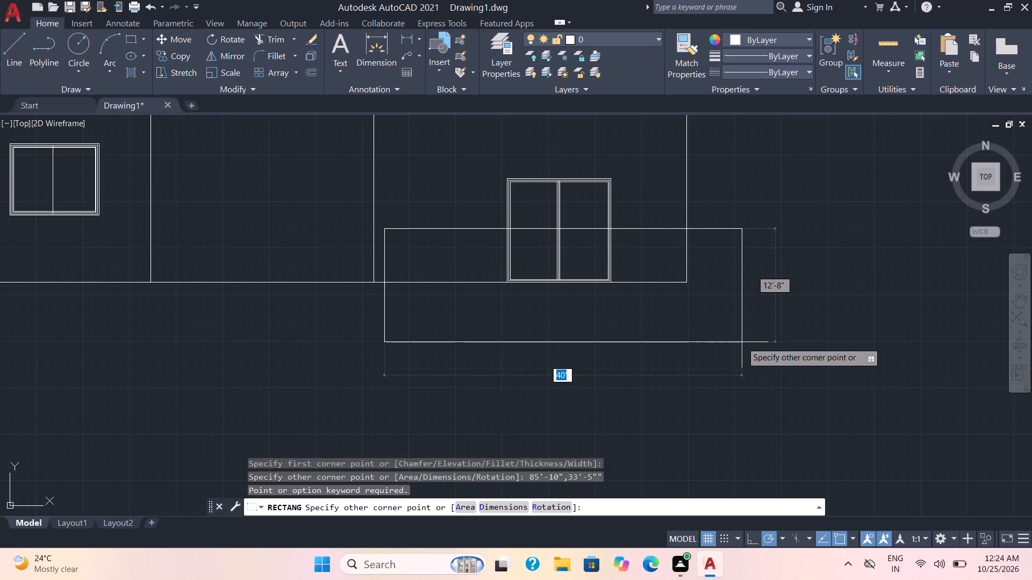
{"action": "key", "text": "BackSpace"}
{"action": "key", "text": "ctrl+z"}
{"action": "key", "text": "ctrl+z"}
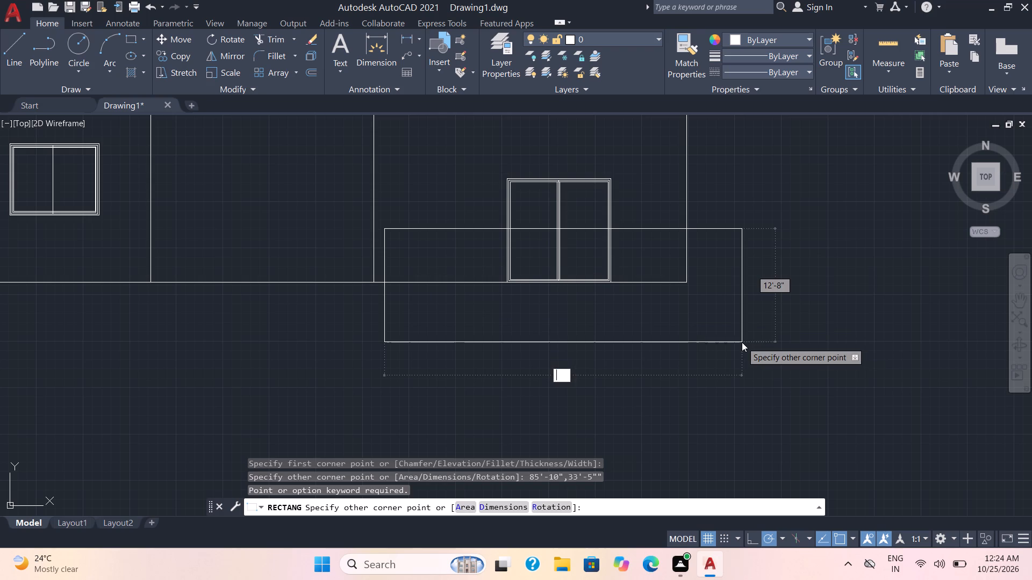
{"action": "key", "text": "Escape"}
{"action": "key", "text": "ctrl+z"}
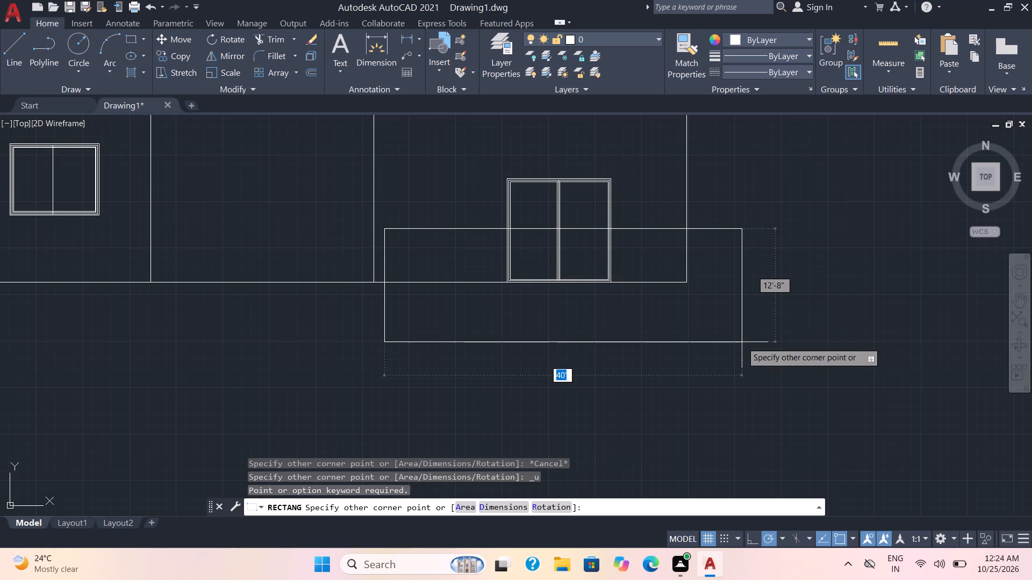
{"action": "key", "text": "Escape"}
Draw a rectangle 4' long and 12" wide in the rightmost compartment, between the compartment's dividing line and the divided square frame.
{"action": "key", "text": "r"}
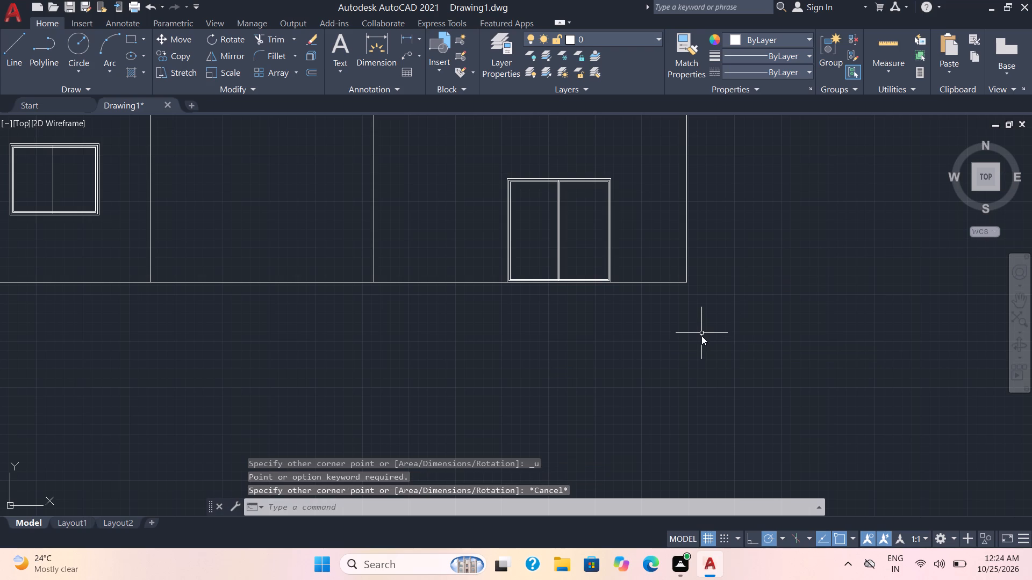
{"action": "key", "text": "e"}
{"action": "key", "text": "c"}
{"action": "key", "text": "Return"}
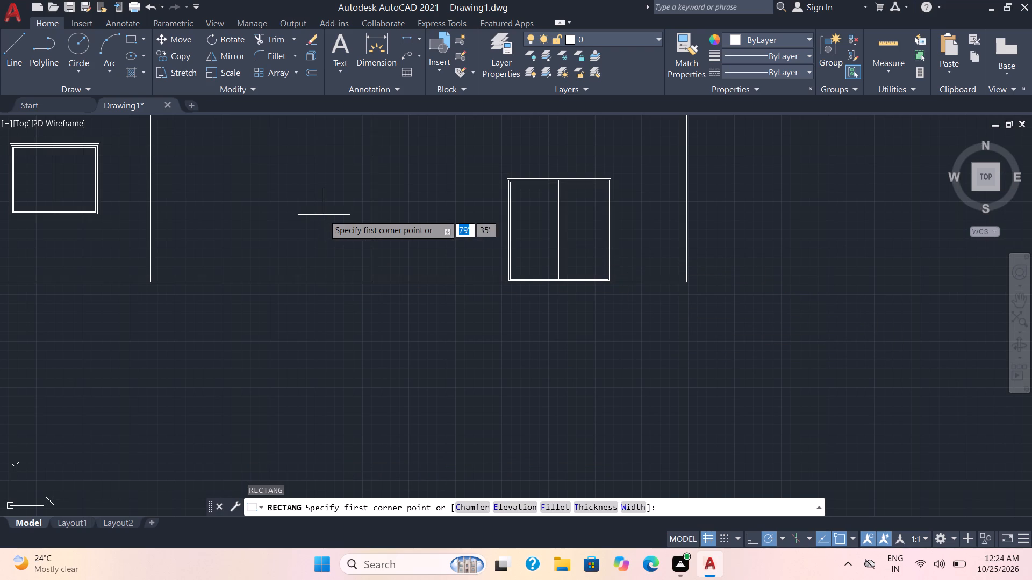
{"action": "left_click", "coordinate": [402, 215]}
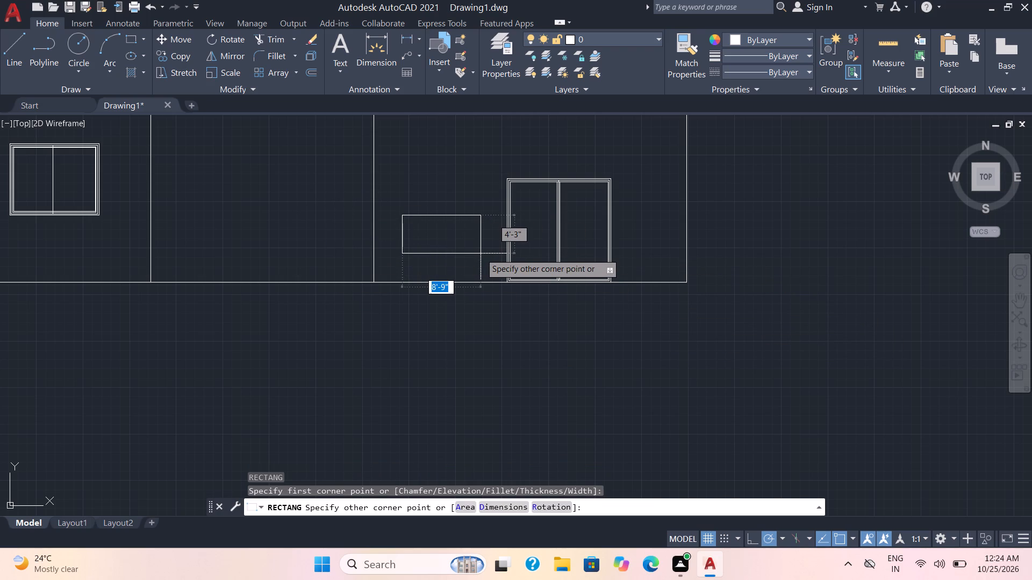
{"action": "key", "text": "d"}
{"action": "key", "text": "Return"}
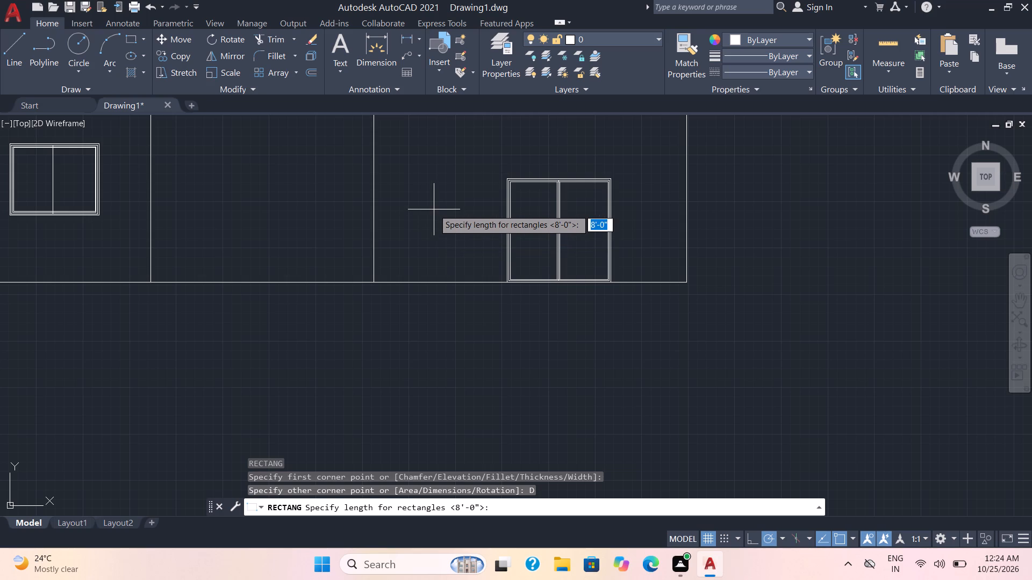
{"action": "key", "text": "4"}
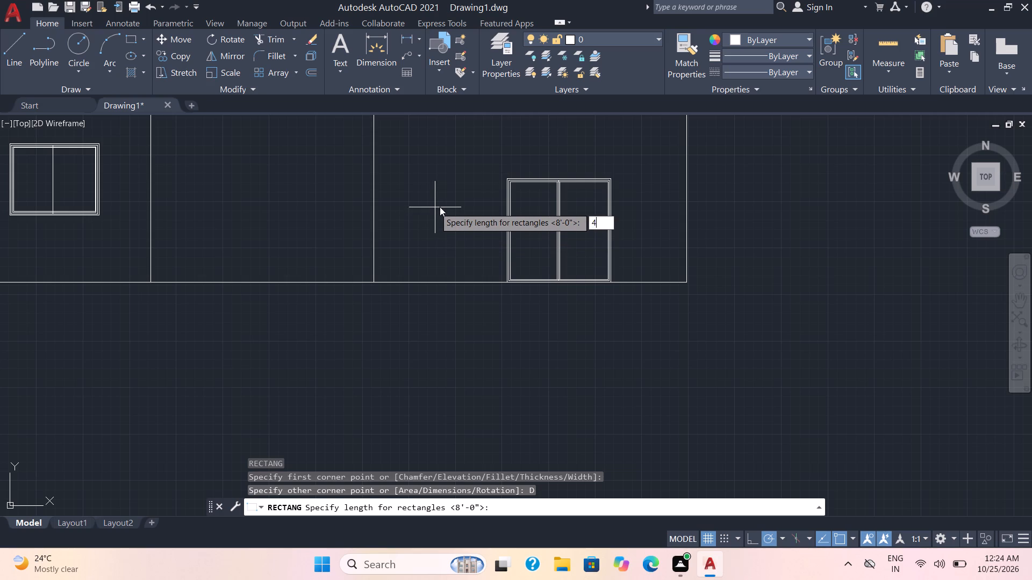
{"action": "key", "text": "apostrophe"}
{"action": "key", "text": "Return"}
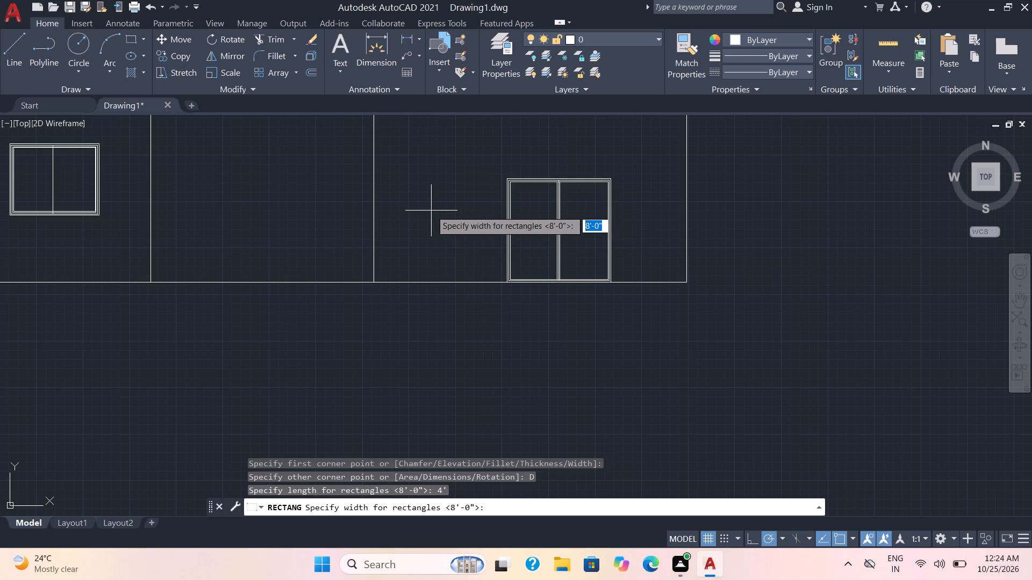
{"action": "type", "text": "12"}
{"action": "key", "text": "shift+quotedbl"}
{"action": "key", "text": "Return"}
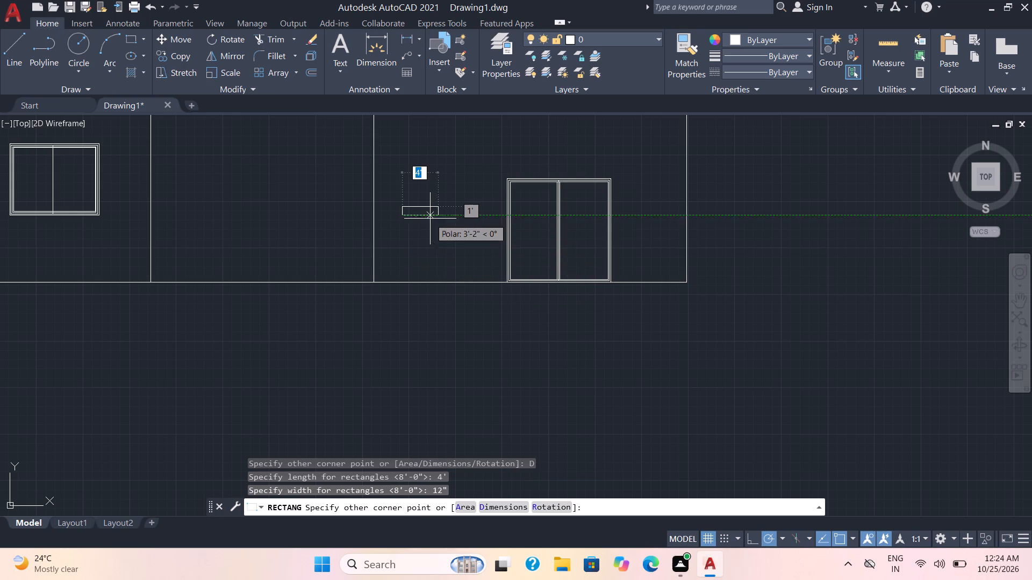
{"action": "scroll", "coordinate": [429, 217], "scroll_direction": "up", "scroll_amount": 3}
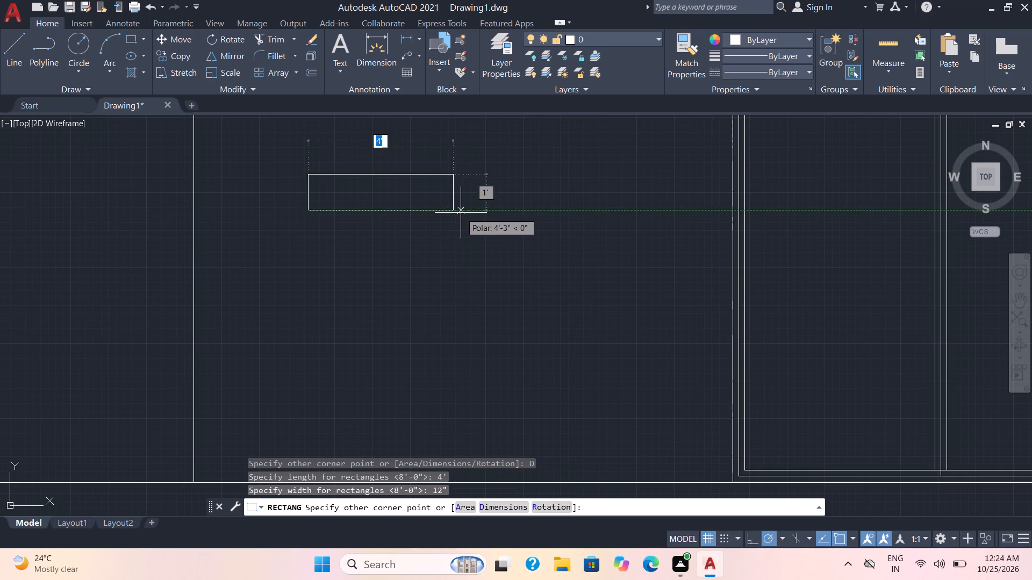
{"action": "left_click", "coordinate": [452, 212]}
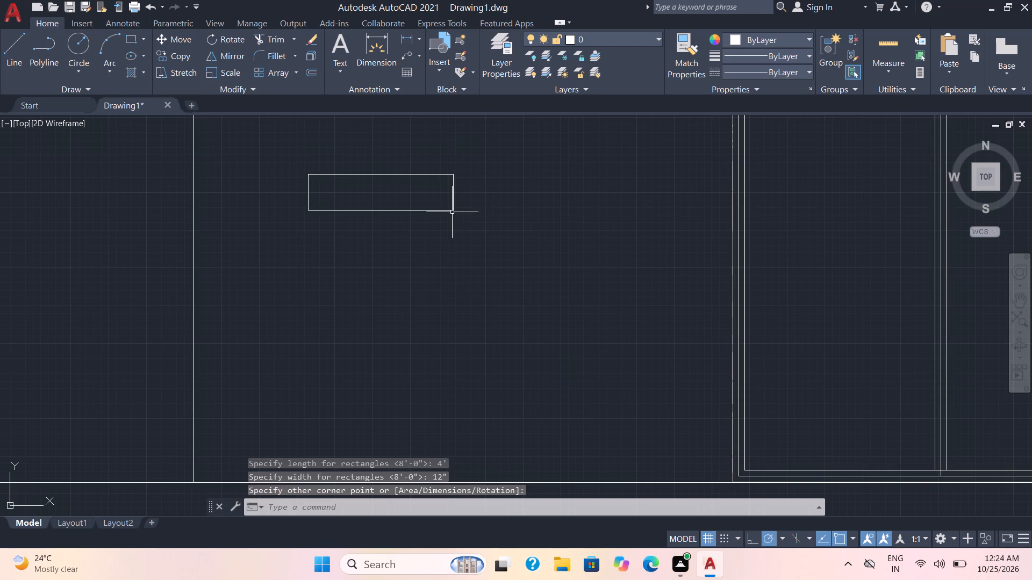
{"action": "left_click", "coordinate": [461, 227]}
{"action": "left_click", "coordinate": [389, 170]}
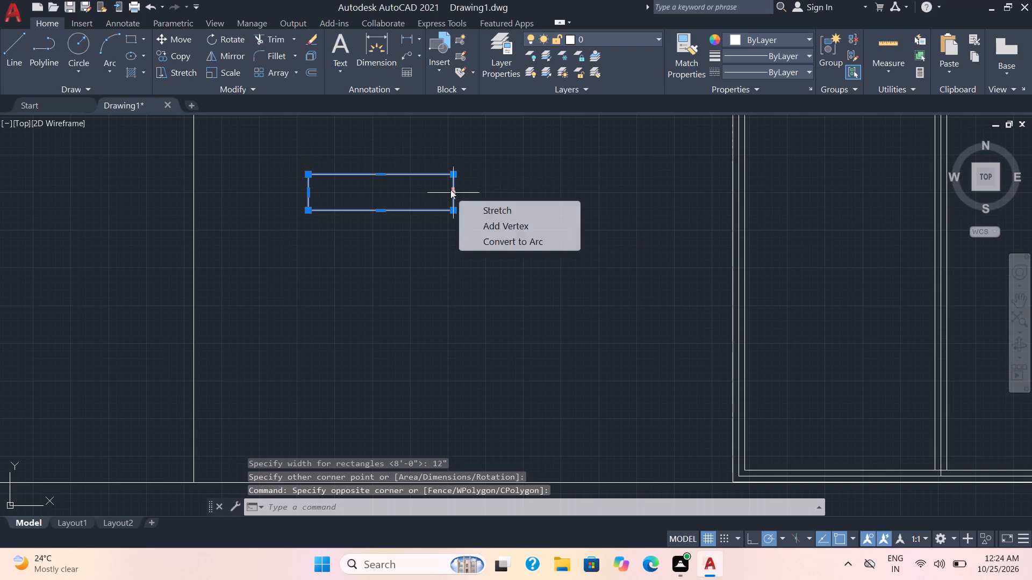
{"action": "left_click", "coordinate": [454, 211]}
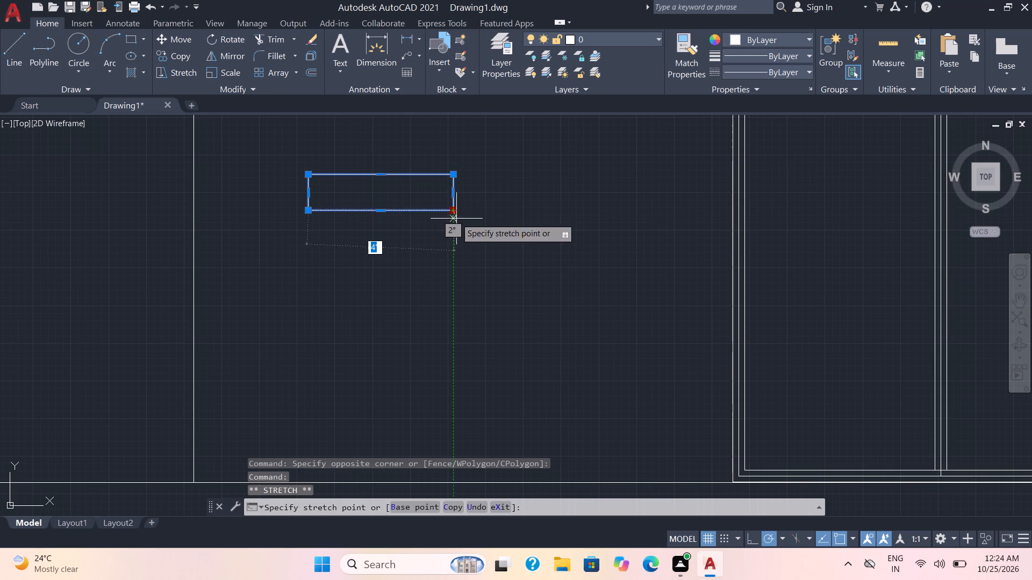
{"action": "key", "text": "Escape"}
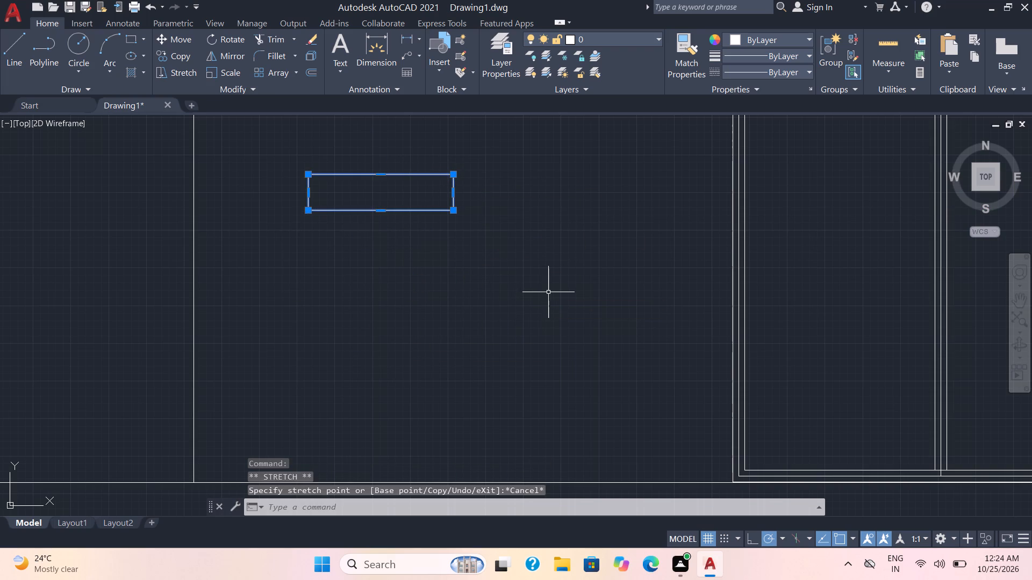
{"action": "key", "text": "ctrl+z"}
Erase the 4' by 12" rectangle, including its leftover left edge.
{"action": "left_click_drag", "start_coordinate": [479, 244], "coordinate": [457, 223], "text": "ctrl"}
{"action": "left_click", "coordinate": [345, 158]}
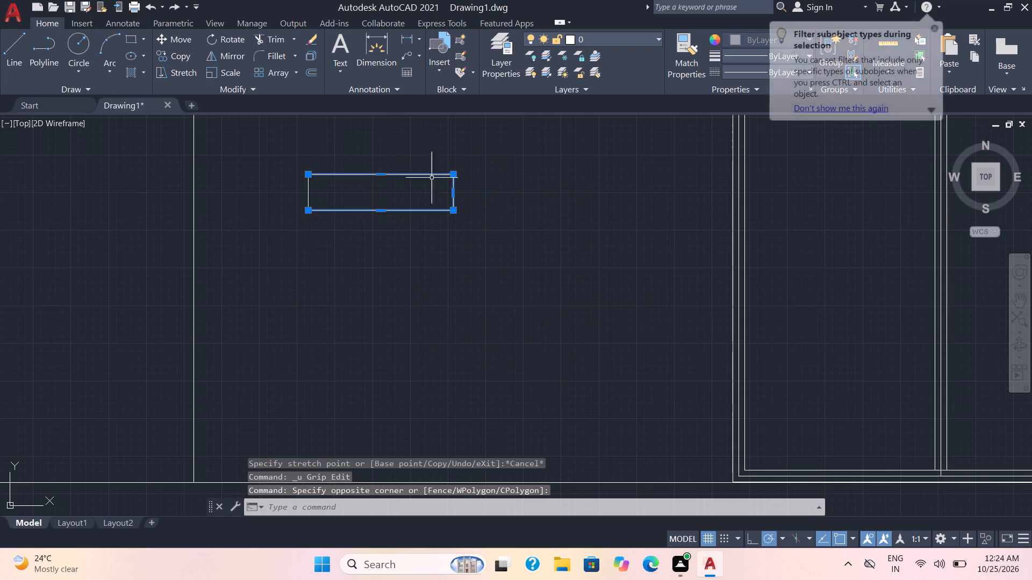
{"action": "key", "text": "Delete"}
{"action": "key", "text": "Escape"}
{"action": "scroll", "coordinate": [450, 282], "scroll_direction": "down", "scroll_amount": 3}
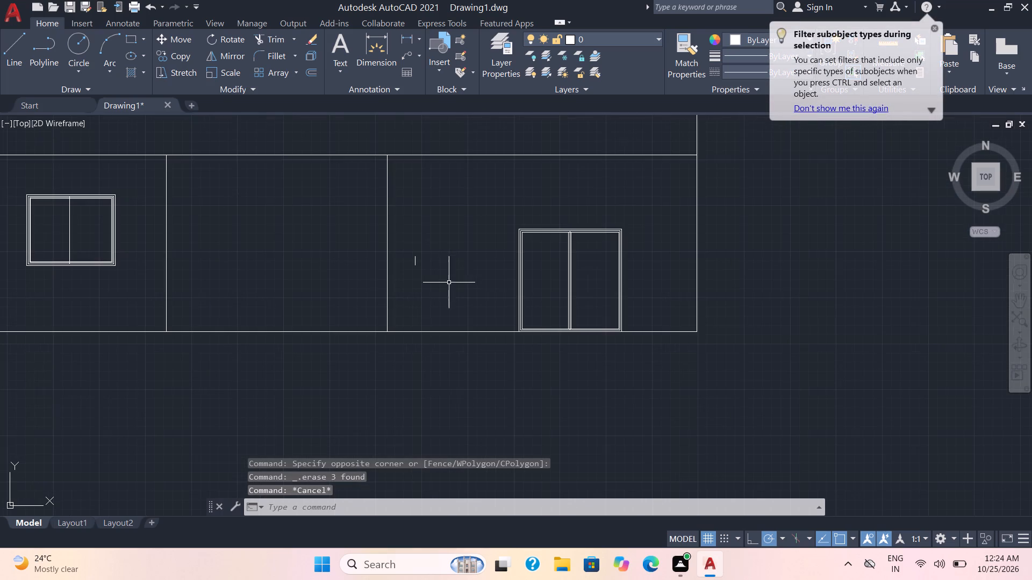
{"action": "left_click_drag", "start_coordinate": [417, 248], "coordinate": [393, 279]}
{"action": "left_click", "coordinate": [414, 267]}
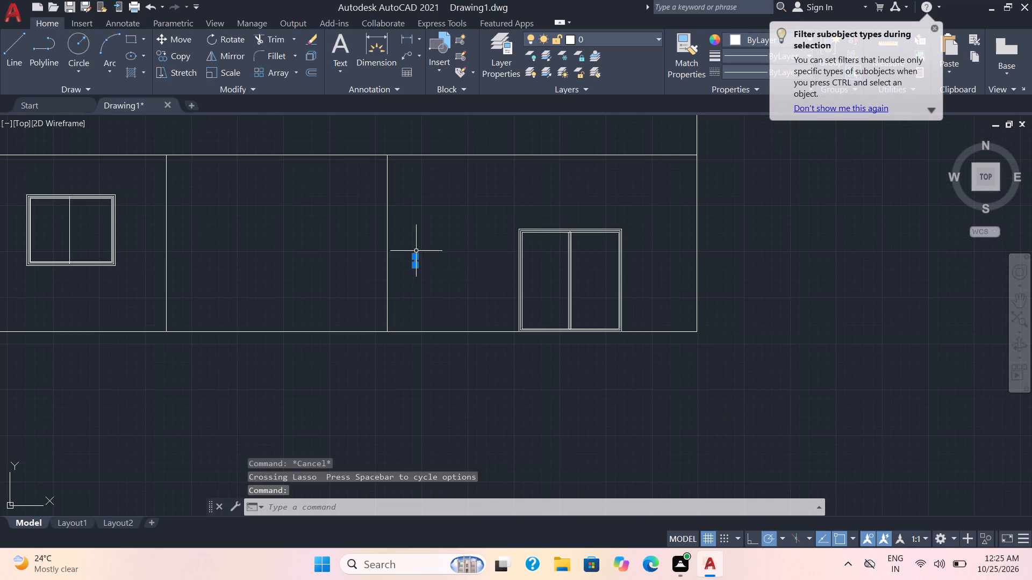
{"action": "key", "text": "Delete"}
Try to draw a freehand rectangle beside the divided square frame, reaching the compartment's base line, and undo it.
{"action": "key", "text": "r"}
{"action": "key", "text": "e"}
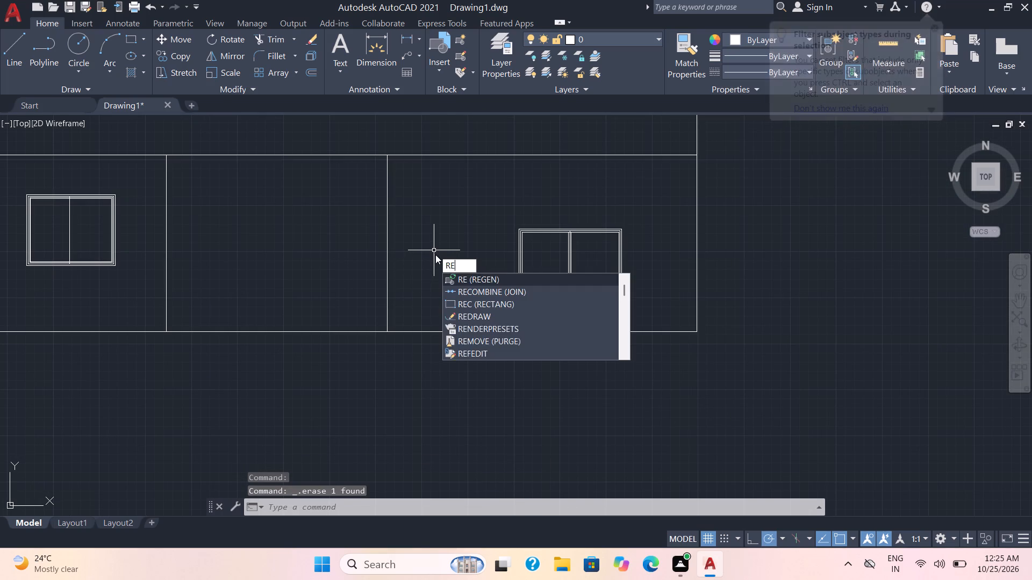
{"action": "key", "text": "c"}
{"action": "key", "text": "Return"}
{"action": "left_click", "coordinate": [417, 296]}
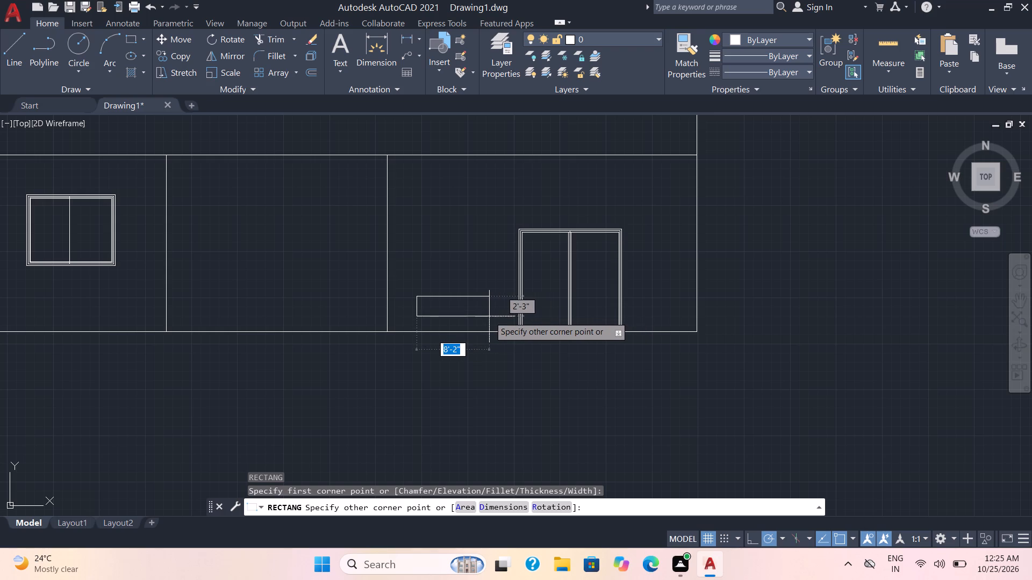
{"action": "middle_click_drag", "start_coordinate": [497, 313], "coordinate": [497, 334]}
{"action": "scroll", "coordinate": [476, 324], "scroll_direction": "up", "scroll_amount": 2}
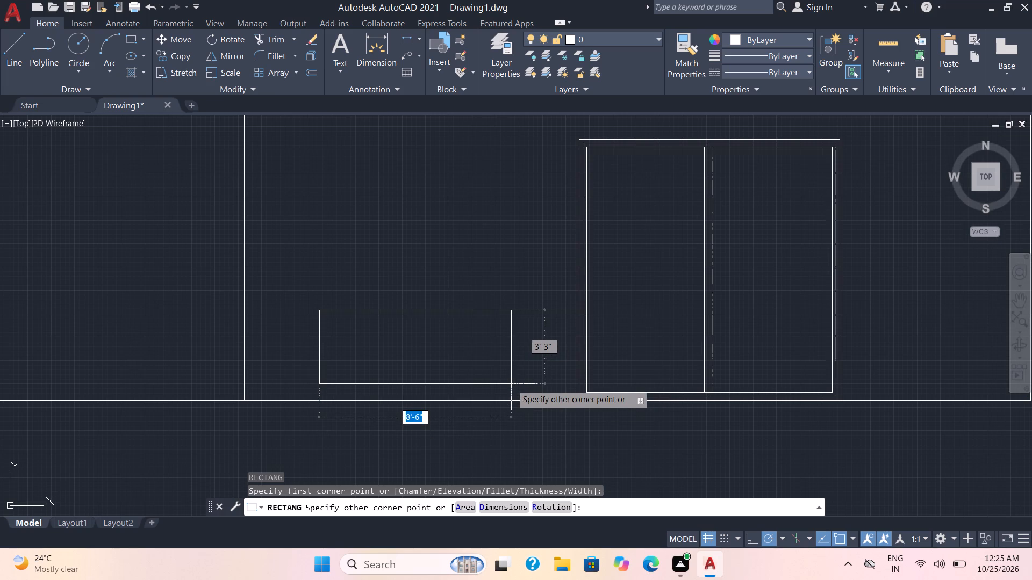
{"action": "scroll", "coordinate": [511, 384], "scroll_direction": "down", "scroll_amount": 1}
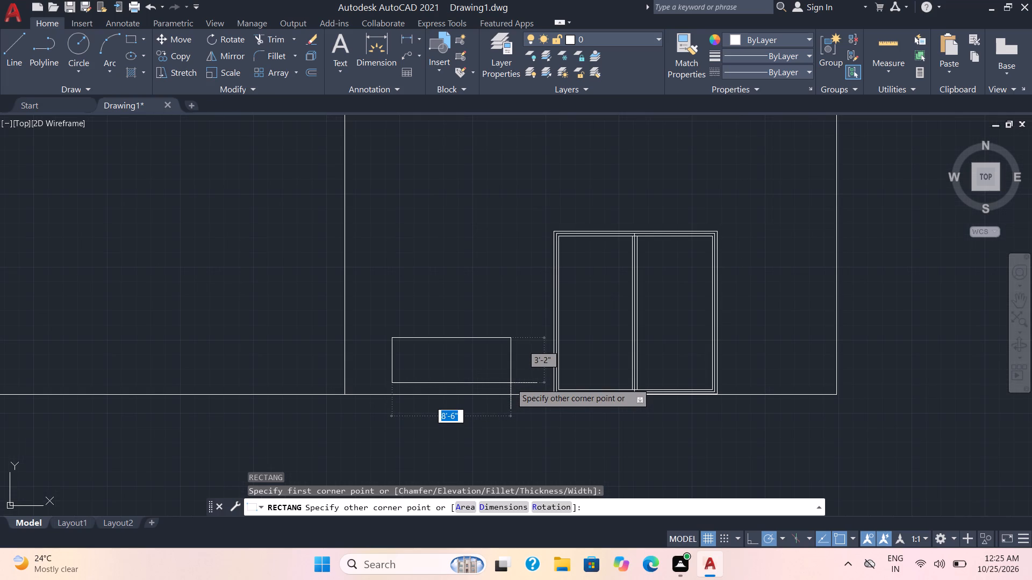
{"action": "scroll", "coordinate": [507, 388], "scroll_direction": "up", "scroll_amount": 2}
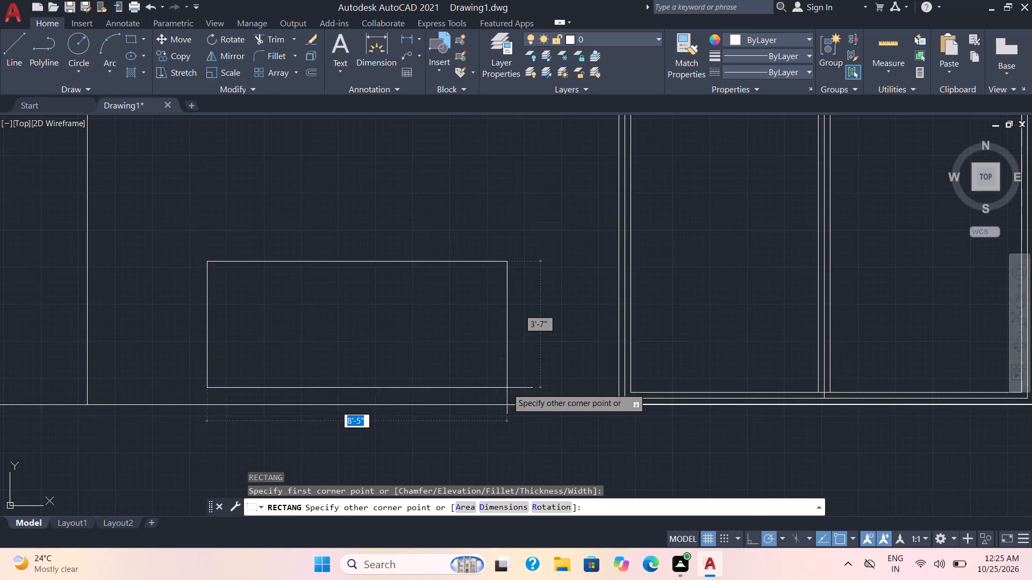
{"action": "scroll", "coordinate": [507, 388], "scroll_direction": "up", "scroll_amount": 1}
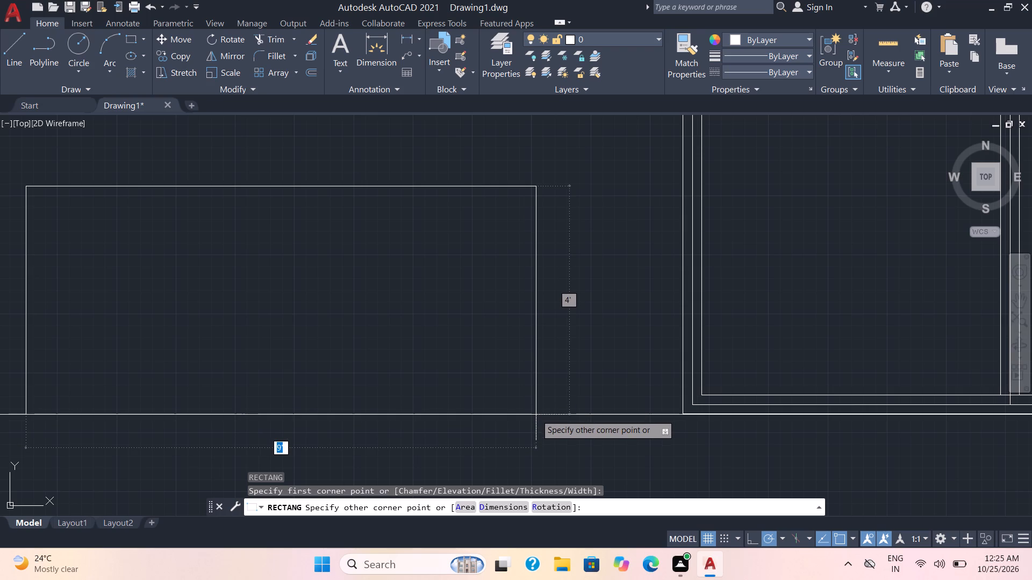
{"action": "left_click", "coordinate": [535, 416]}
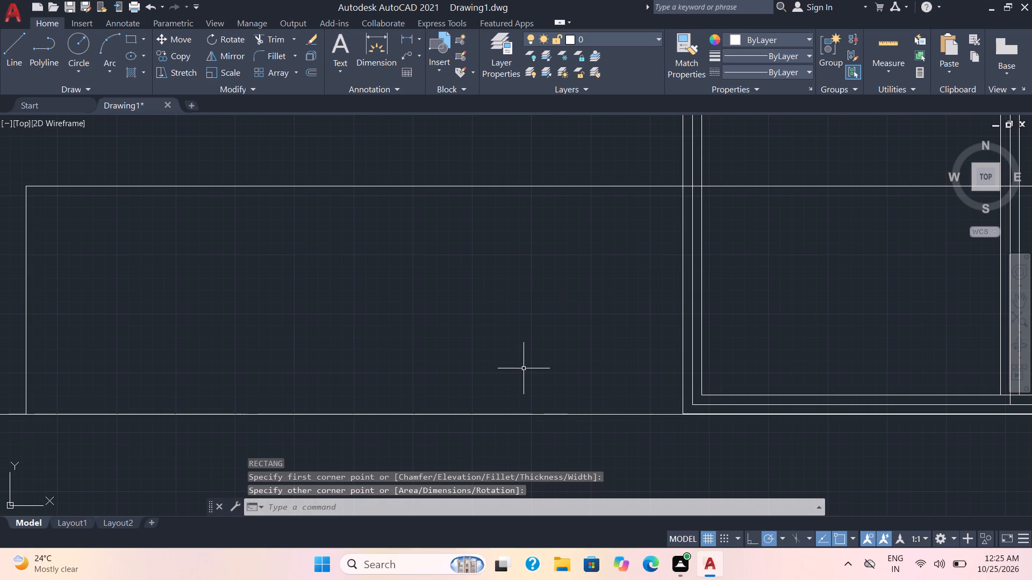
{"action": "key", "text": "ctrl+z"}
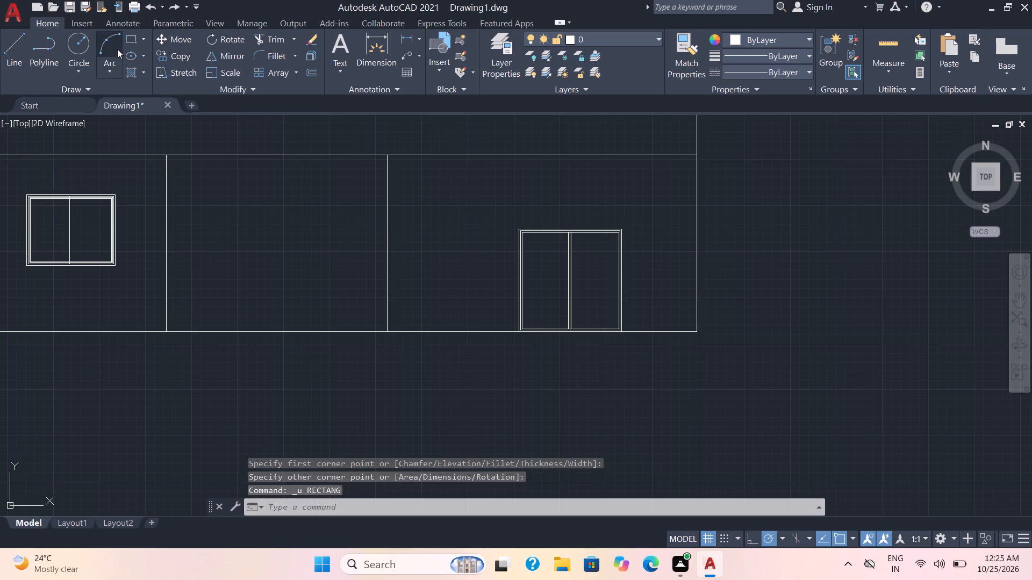
Draw a freehand rectangle about 11'-6" wide between the compartment's dividing line and the divided square frame, just above the base line.
{"action": "left_click", "coordinate": [128, 40]}
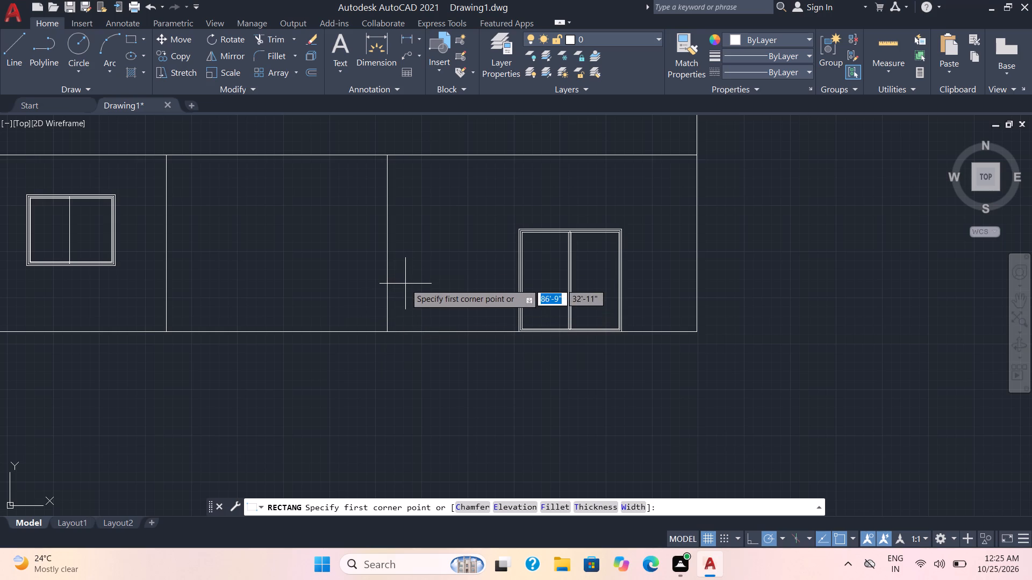
{"action": "left_click", "coordinate": [405, 284]}
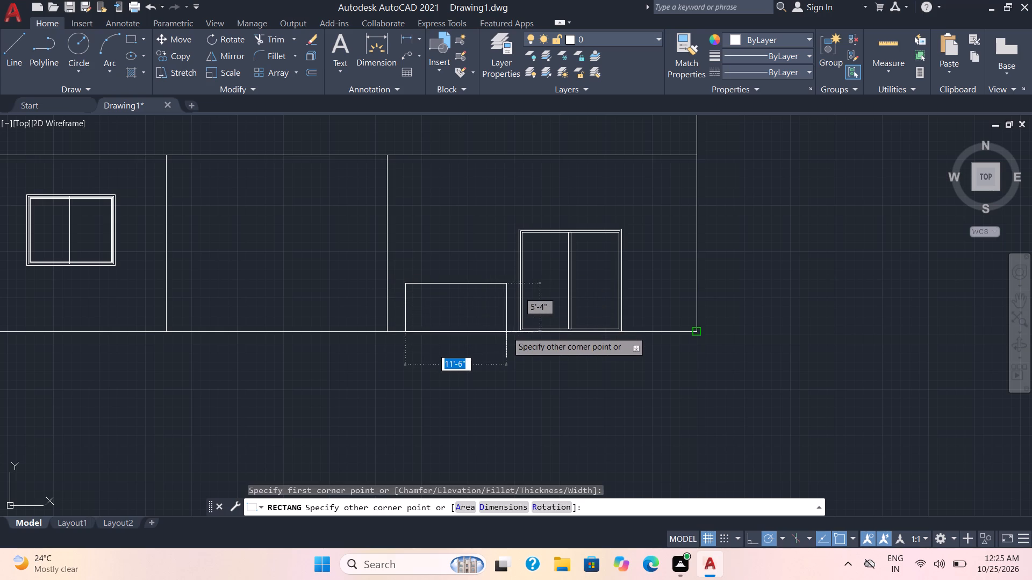
{"action": "left_click", "coordinate": [507, 321]}
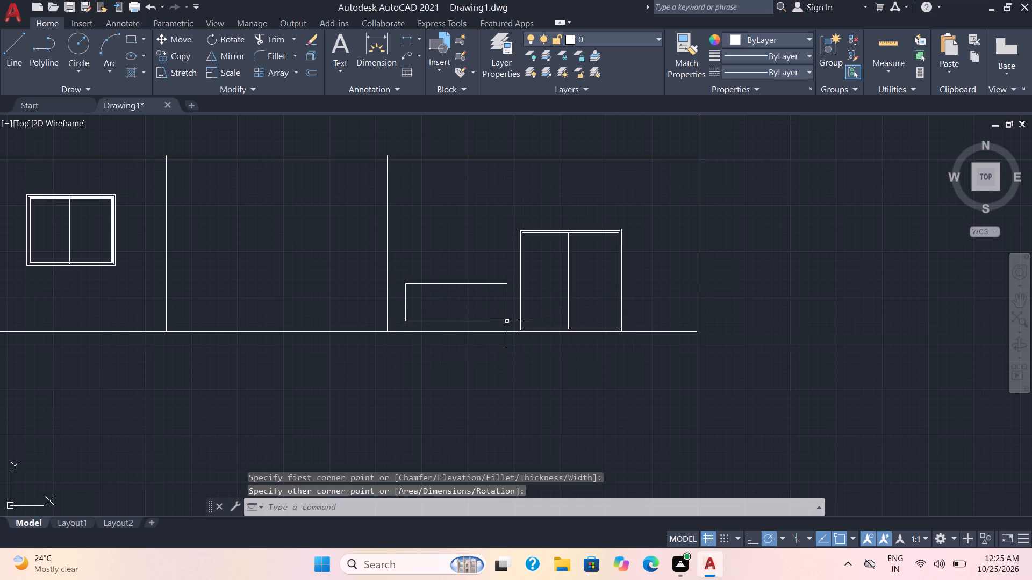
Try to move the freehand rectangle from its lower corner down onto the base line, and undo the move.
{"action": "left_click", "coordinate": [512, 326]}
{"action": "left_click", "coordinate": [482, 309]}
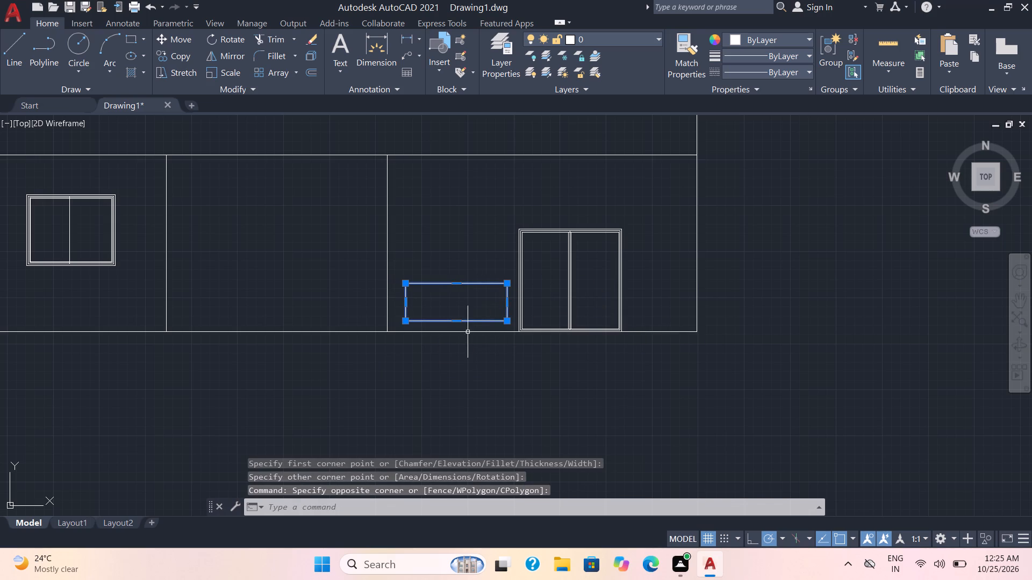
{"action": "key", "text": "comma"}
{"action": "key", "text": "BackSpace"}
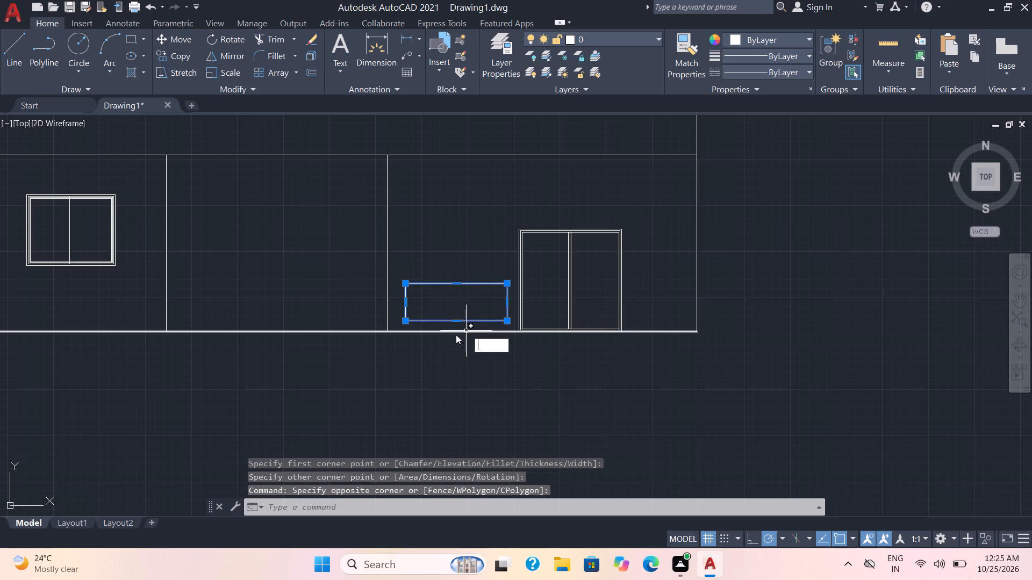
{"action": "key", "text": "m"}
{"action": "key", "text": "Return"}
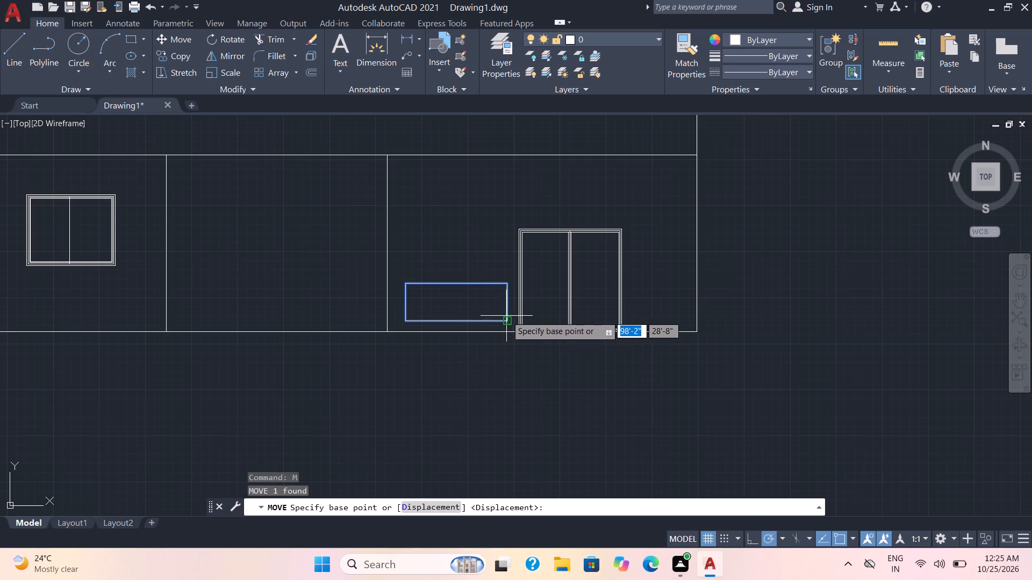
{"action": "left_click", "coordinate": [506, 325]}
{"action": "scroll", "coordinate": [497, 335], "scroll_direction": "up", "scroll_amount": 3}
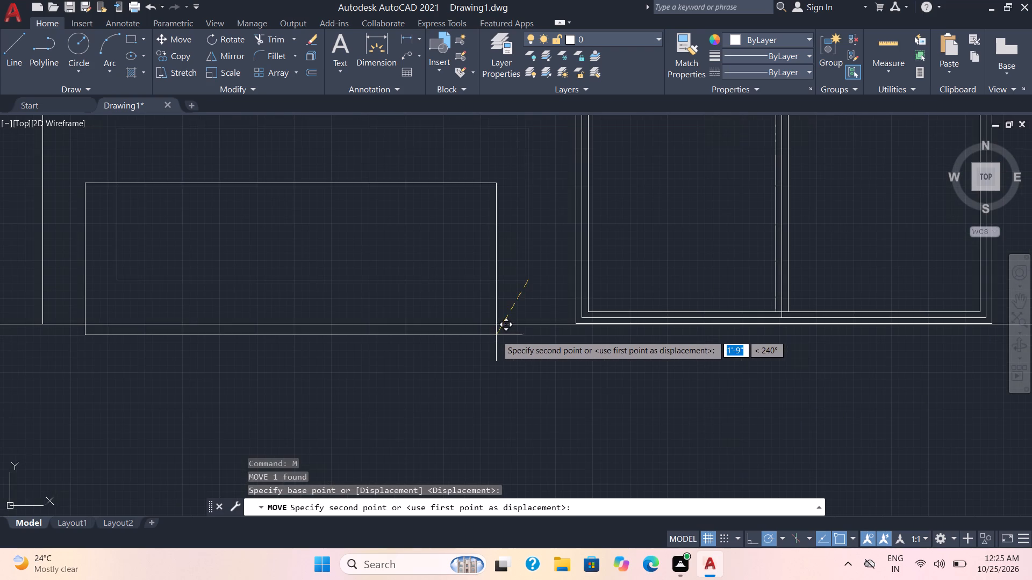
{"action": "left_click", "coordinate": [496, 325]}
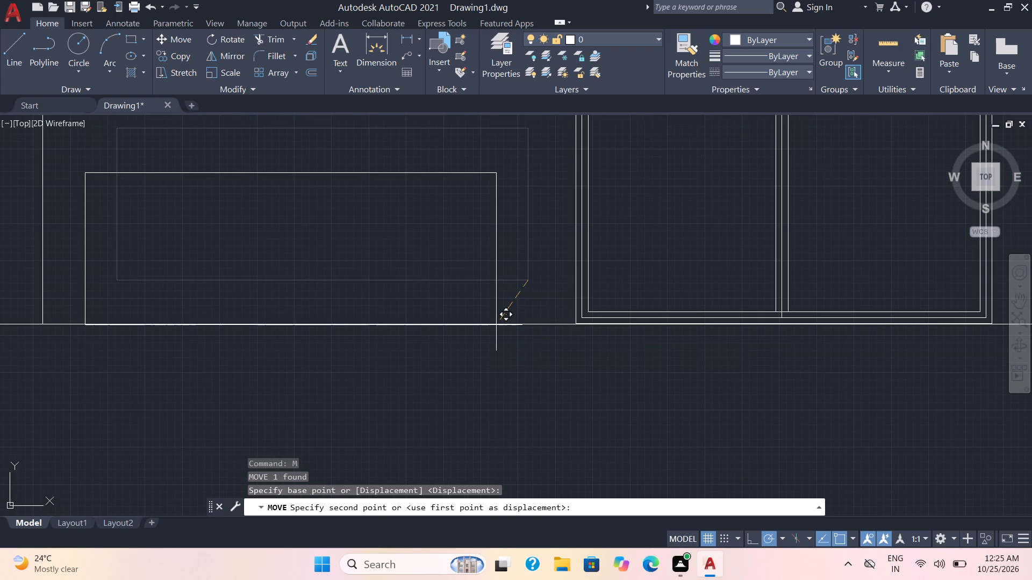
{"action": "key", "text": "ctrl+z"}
Move the freehand rectangle down between the dividing line and the square frame so its bottom edge rests on the base line.
{"action": "left_click", "coordinate": [494, 317]}
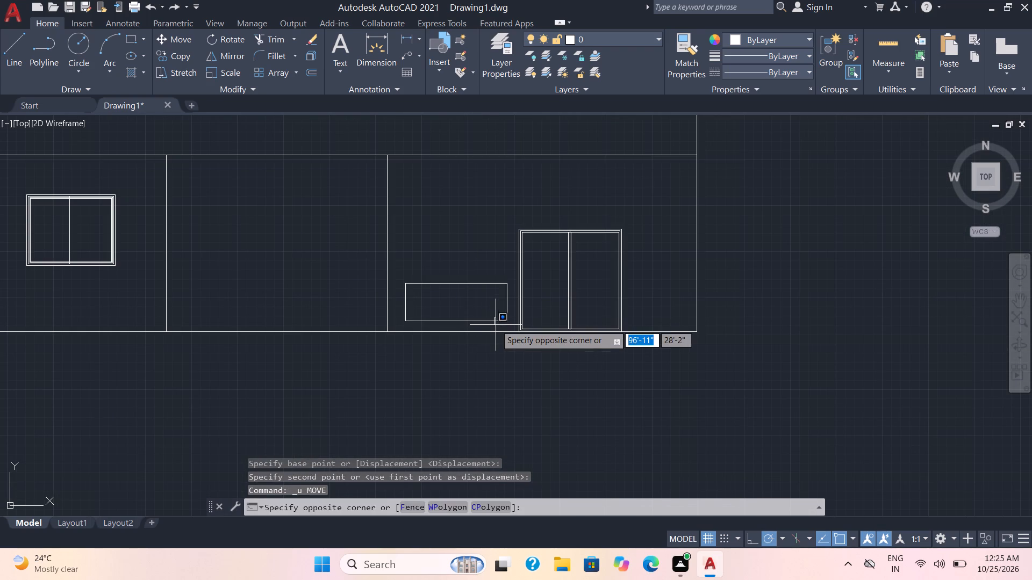
{"action": "left_click", "coordinate": [496, 325]}
{"action": "left_click", "coordinate": [498, 322]}
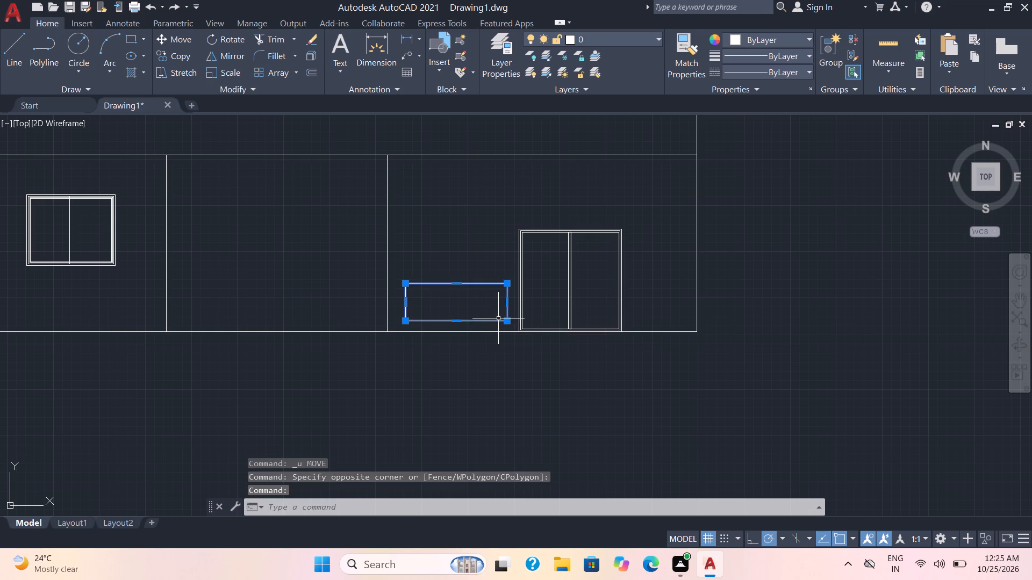
{"action": "key", "text": "m"}
{"action": "key", "text": "Return"}
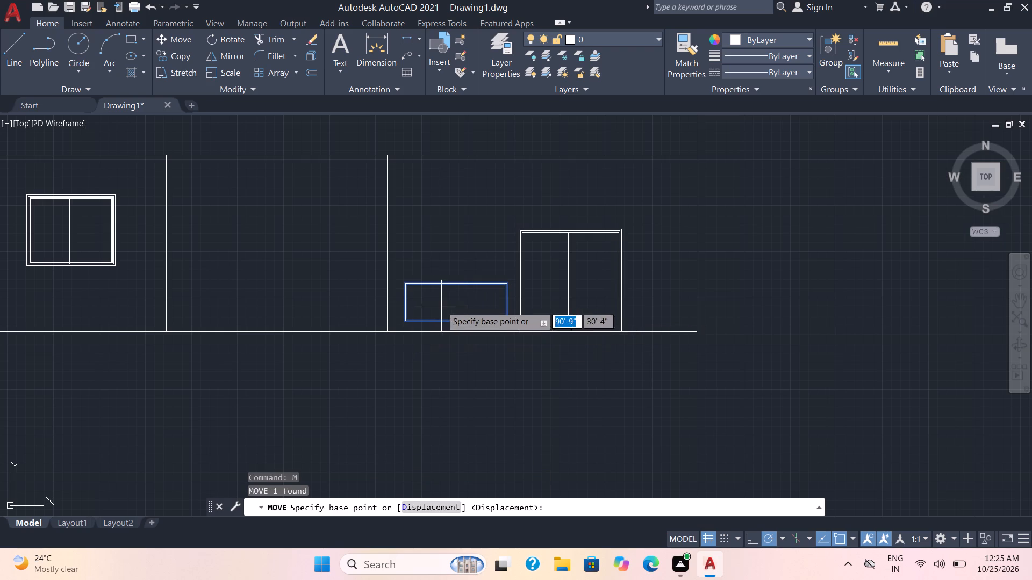
{"action": "left_click_drag", "start_coordinate": [442, 306], "coordinate": [436, 316]}
{"action": "scroll", "coordinate": [434, 315], "scroll_direction": "up", "scroll_amount": 3}
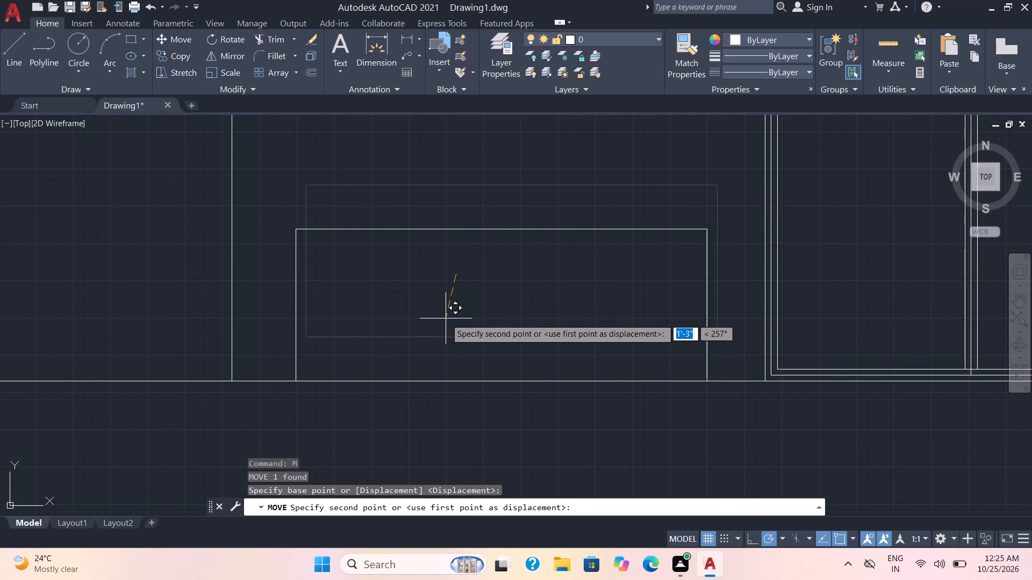
{"action": "left_click", "coordinate": [446, 318]}
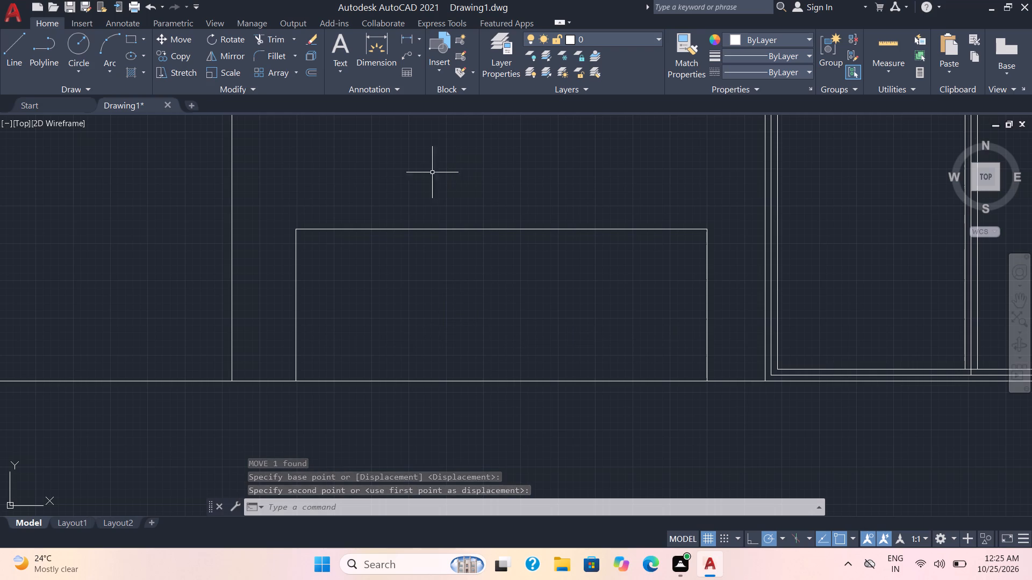
Explode the rectangle beside the divided square frame into separate lines.
{"action": "left_click", "coordinate": [9, 40]}
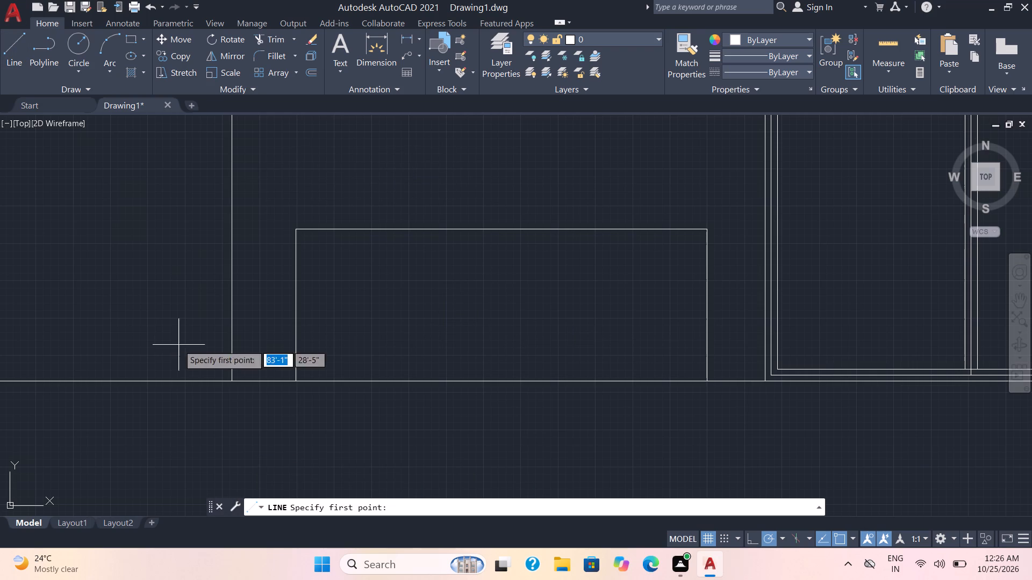
{"action": "key", "text": "Escape"}
{"action": "left_click_drag", "start_coordinate": [707, 218], "coordinate": [647, 220]}
{"action": "left_click", "coordinate": [306, 328]}
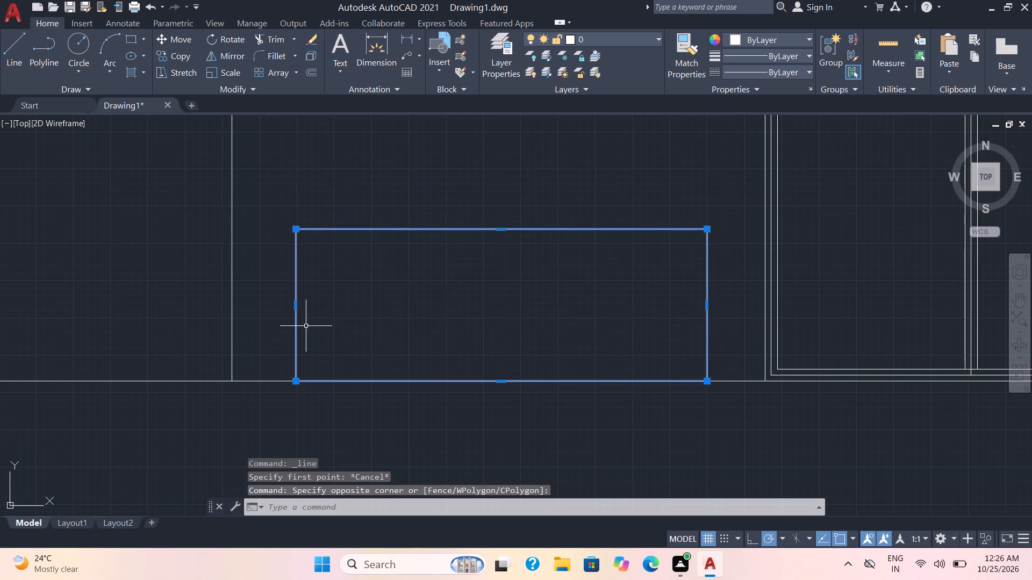
{"action": "key", "text": "x"}
{"action": "key", "text": "Return"}
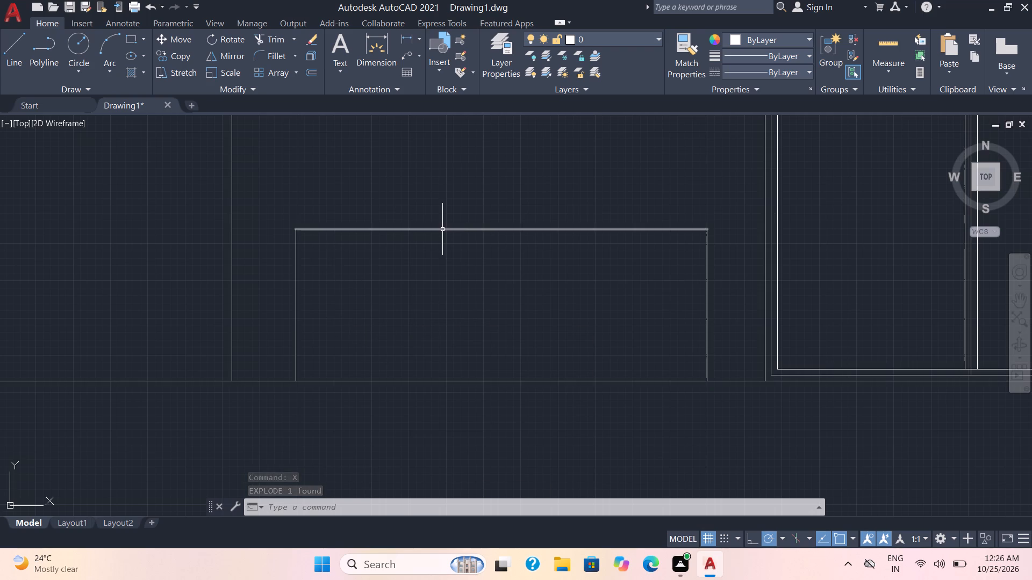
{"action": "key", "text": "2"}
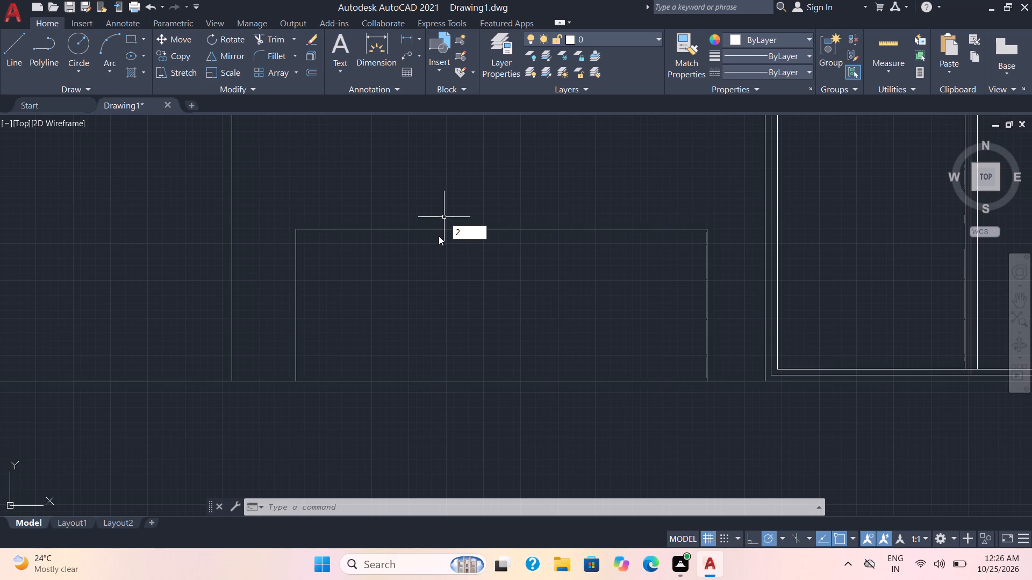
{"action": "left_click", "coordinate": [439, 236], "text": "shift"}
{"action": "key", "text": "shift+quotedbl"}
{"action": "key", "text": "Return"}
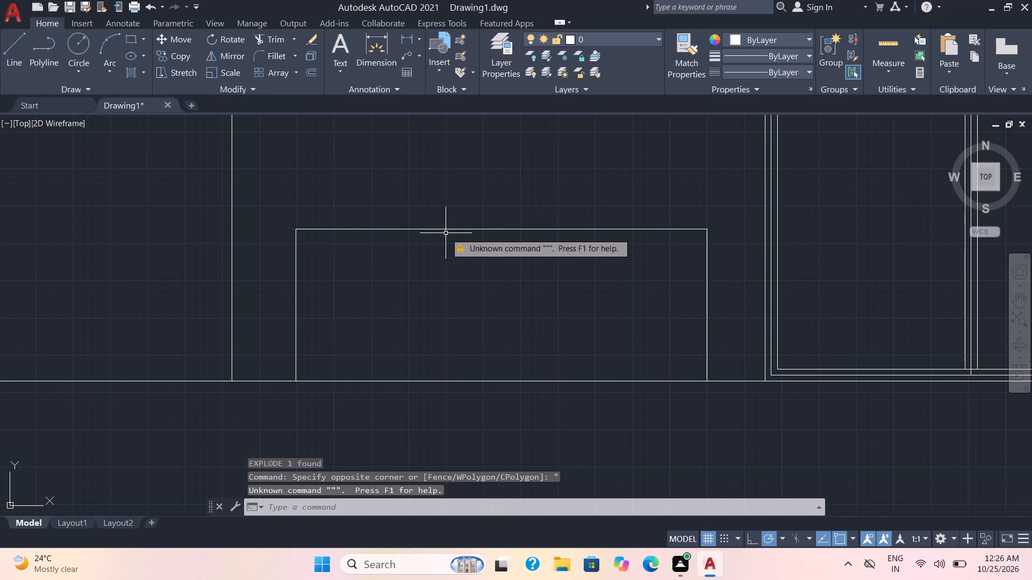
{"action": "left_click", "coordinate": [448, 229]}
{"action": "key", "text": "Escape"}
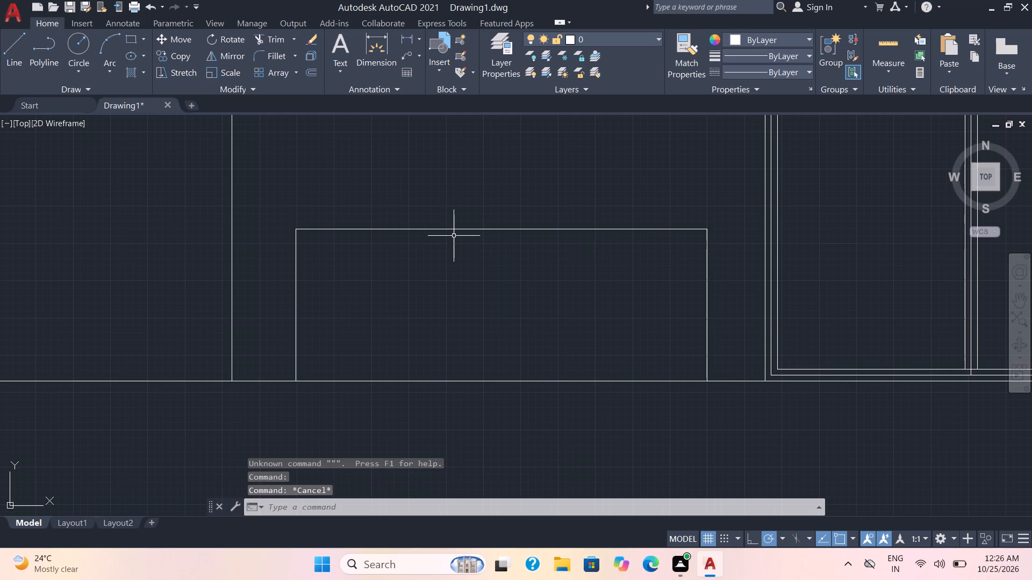
Offset the exploded rectangle's top edge 2" downward, inside the rectangle.
{"action": "key", "text": "o"}
{"action": "key", "text": "Return"}
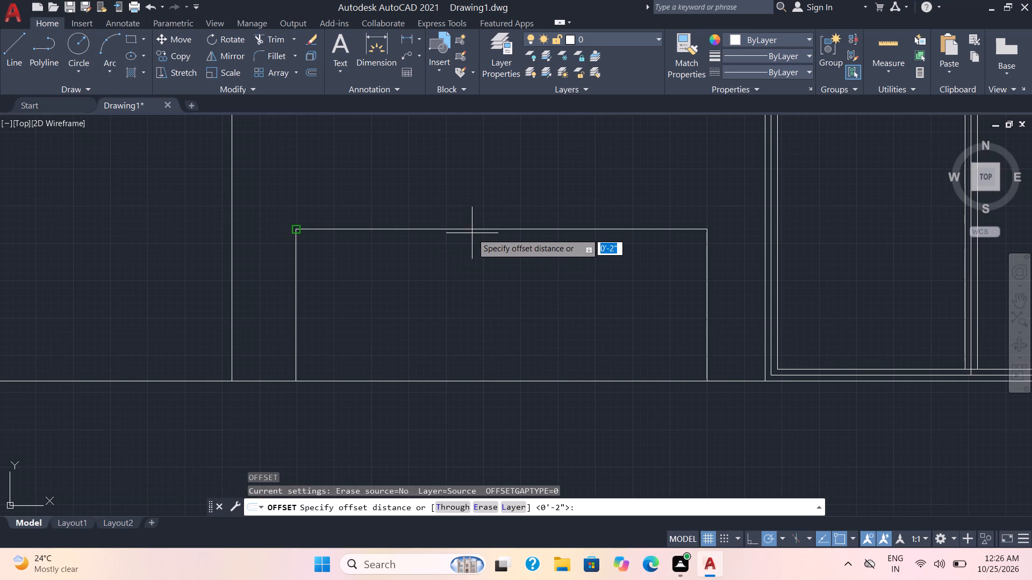
{"action": "key", "text": "2"}
{"action": "key", "text": "shift+quotedbl"}
{"action": "key", "text": "Return"}
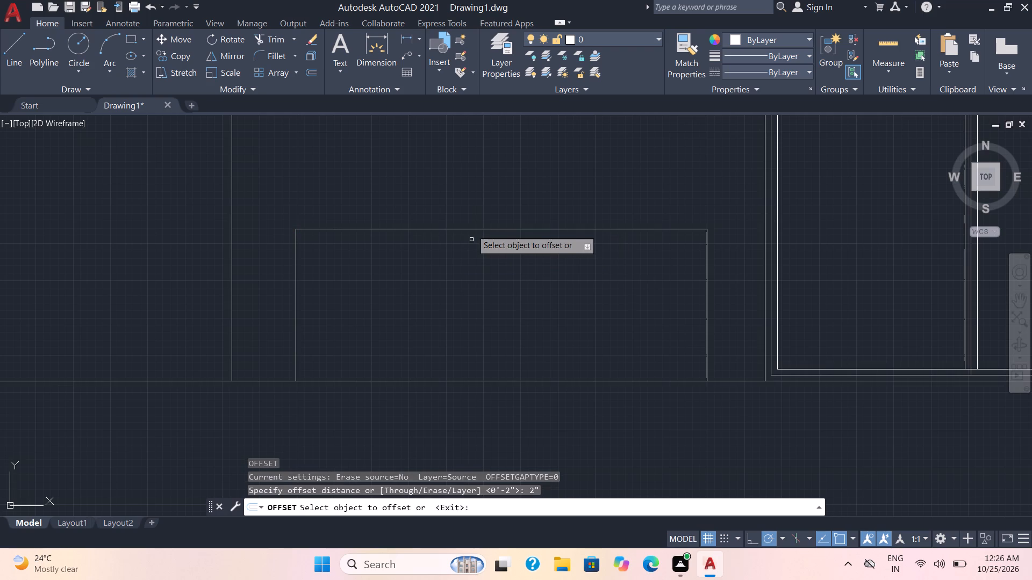
{"action": "left_click", "coordinate": [475, 230]}
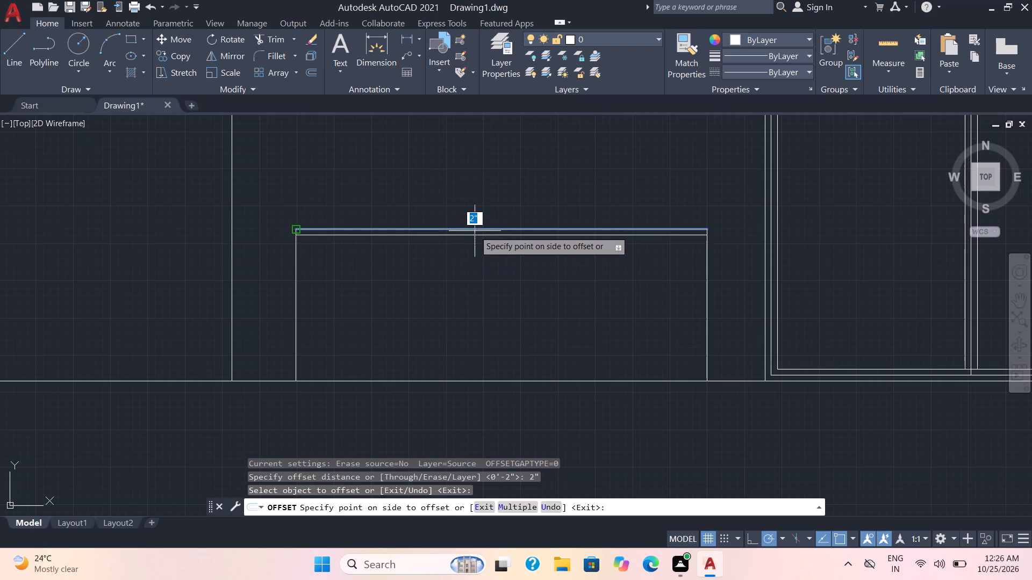
{"action": "left_click", "coordinate": [475, 240]}
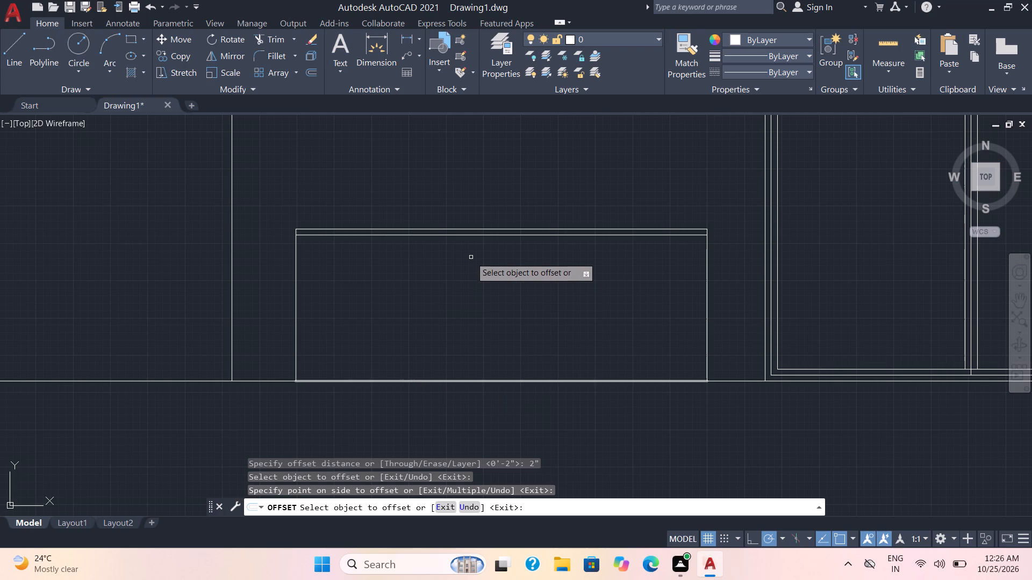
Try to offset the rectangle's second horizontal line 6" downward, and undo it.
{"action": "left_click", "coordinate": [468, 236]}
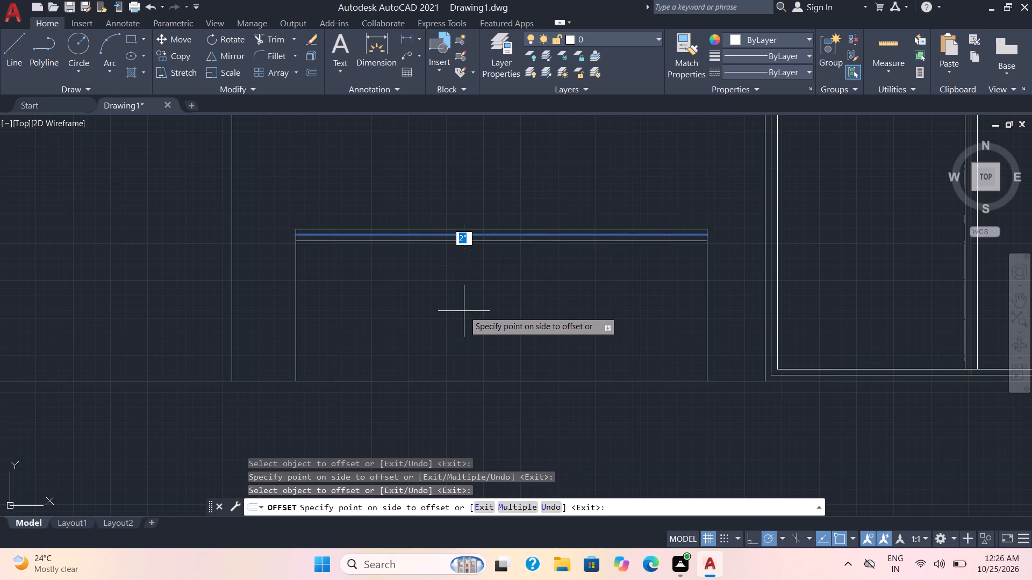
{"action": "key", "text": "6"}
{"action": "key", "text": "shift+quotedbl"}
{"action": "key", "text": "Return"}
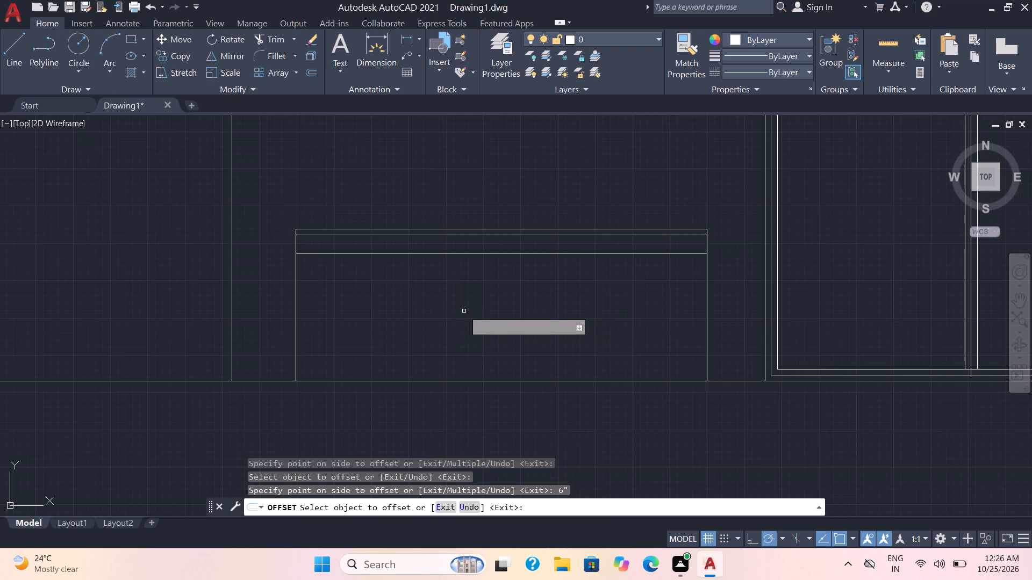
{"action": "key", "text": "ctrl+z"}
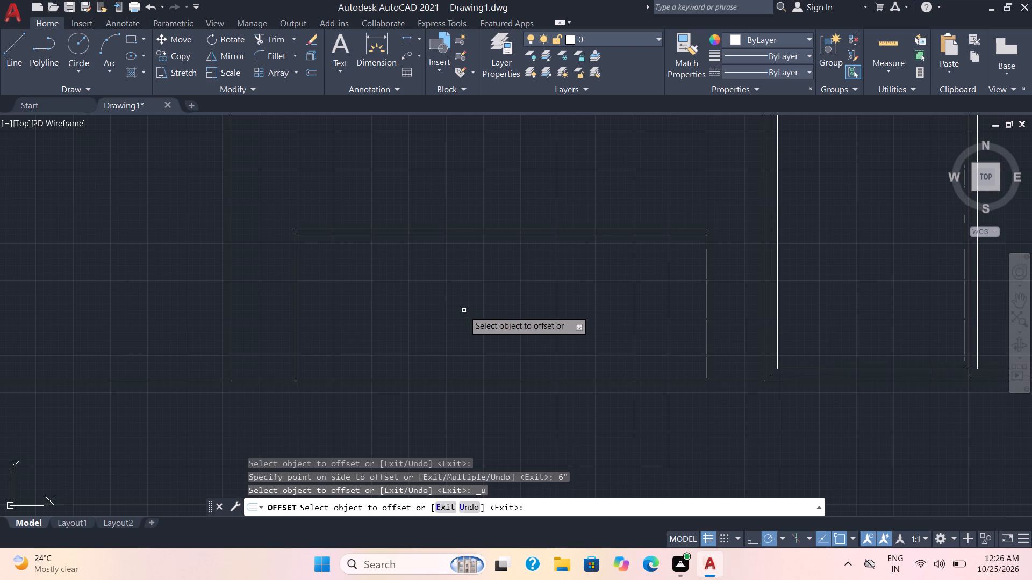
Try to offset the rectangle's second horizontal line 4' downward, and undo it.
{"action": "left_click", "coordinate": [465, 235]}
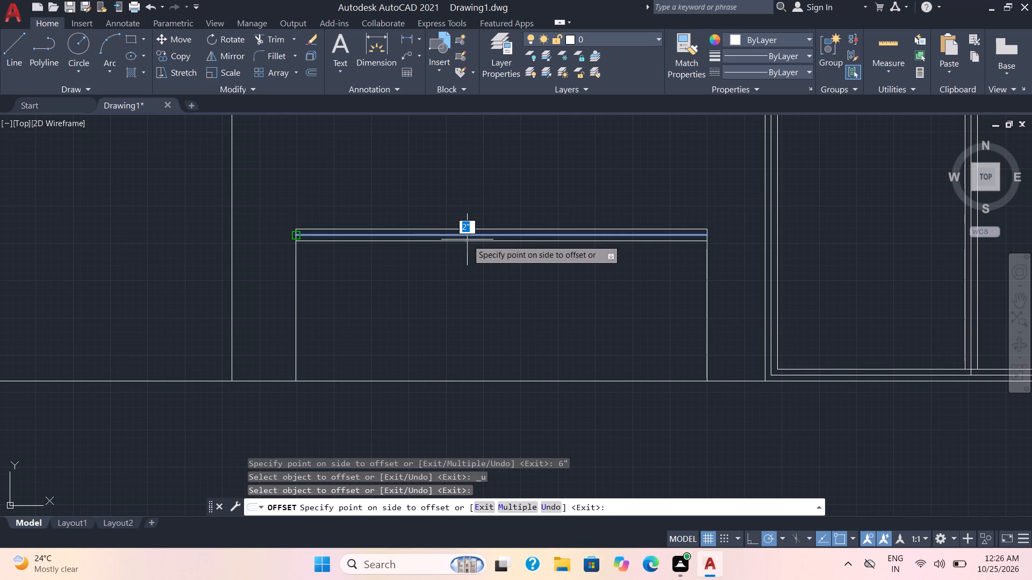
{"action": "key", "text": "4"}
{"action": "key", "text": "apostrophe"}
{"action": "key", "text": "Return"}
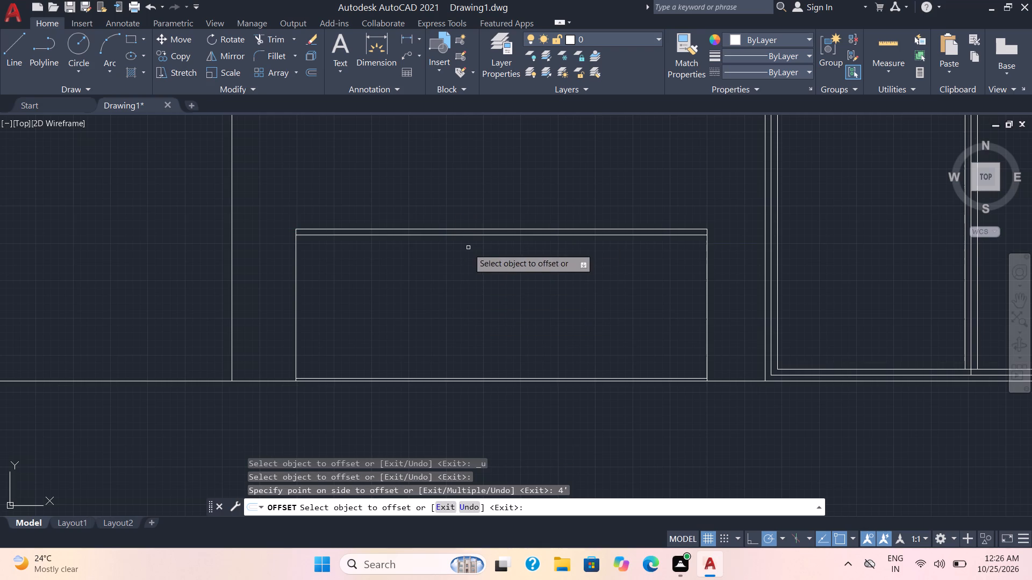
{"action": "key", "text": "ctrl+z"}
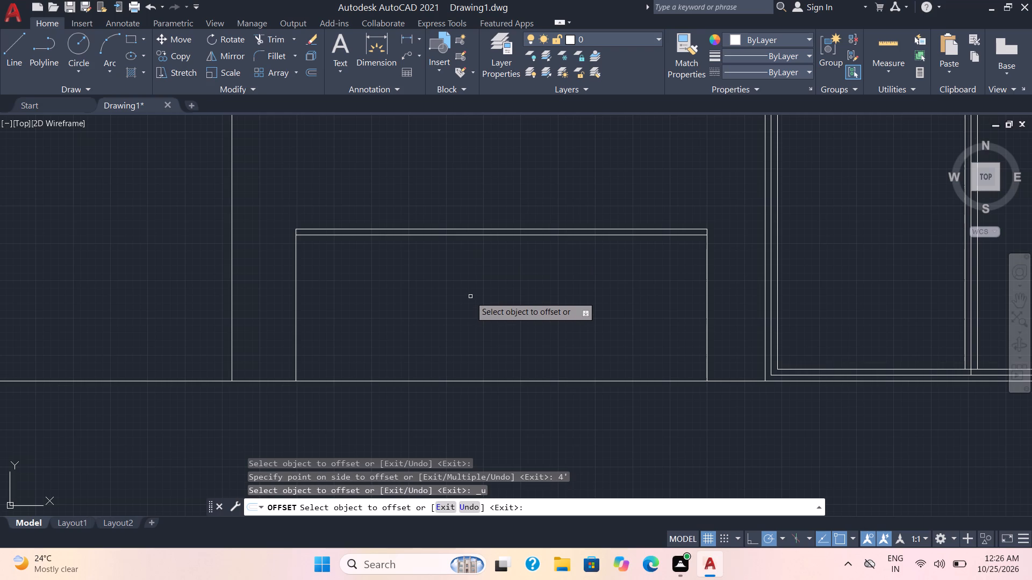
Offset the horizontal line just below the rectangle's top edge 10" downward.
{"action": "left_click", "coordinate": [464, 236]}
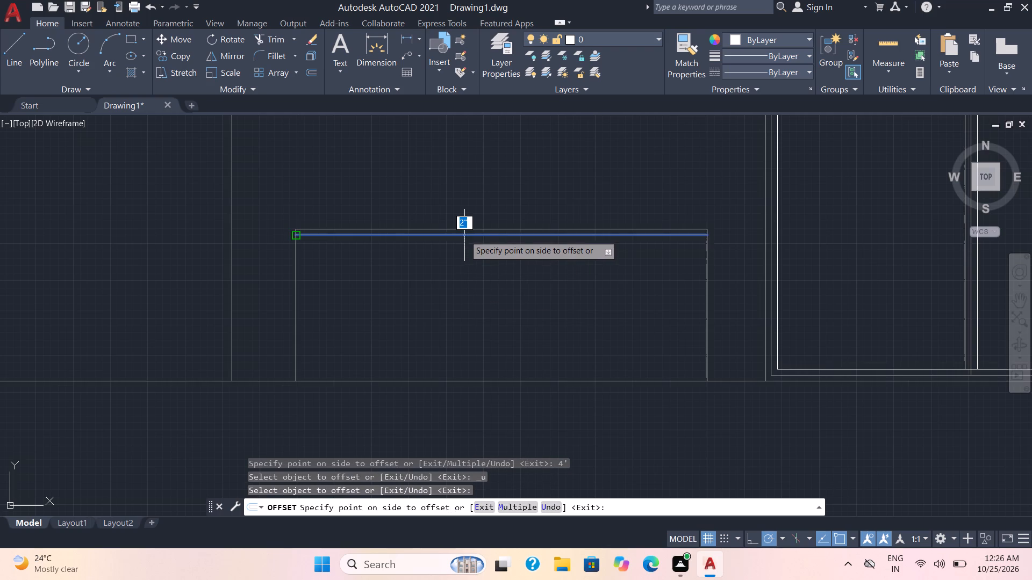
{"action": "type", "text": "10"}
{"action": "key", "text": "shift+quotedbl"}
{"action": "key", "text": "Return"}
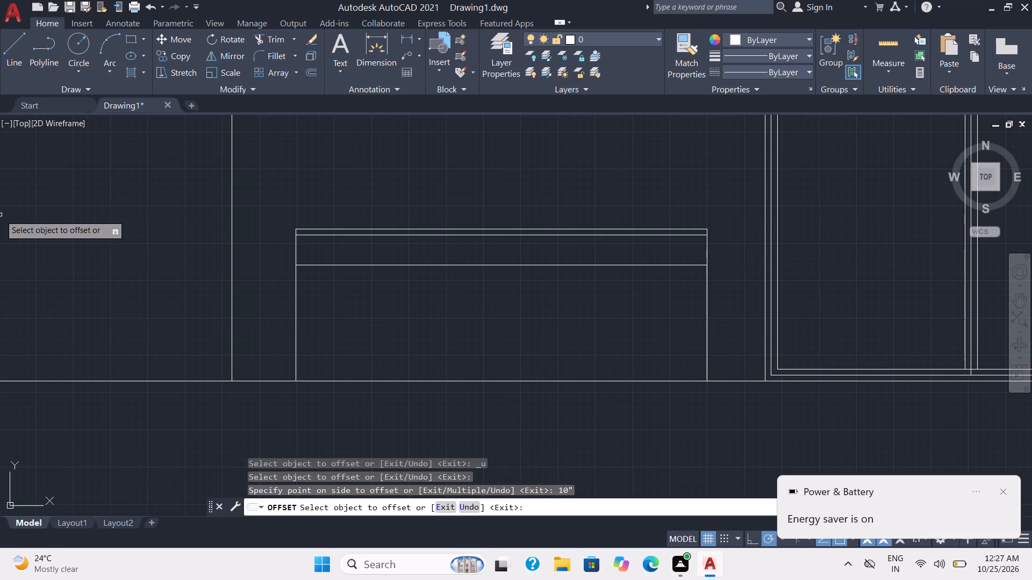
Offset the lowest inner horizontal line of the rectangle 12" downward and finish offsetting.
{"action": "scroll", "coordinate": [437, 341], "scroll_direction": "up", "scroll_amount": 1}
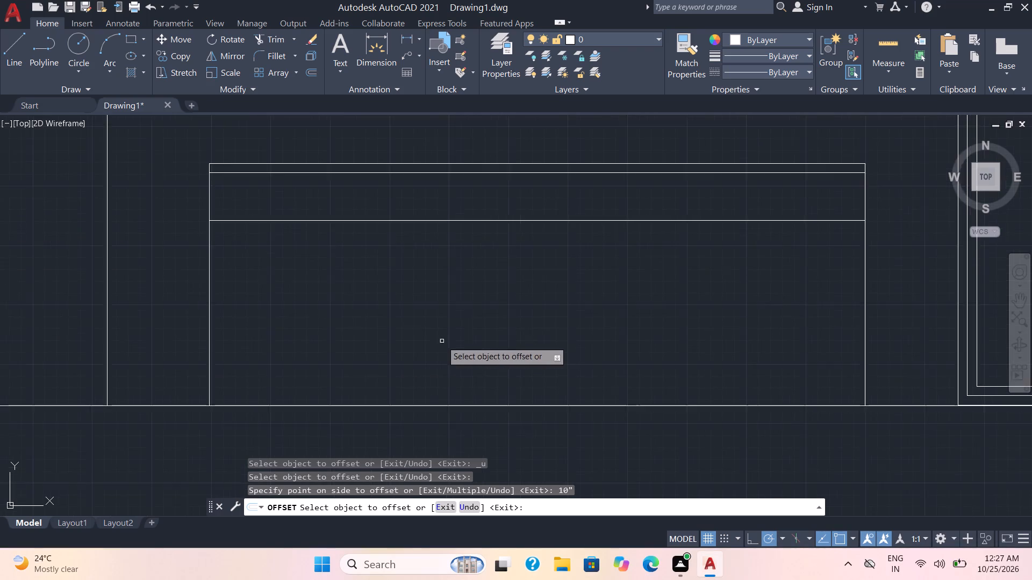
{"action": "scroll", "coordinate": [444, 341], "scroll_direction": "up", "scroll_amount": 1}
{"action": "scroll", "coordinate": [553, 307], "scroll_direction": "down", "scroll_amount": 3}
{"action": "scroll", "coordinate": [560, 298], "scroll_direction": "up", "scroll_amount": 2}
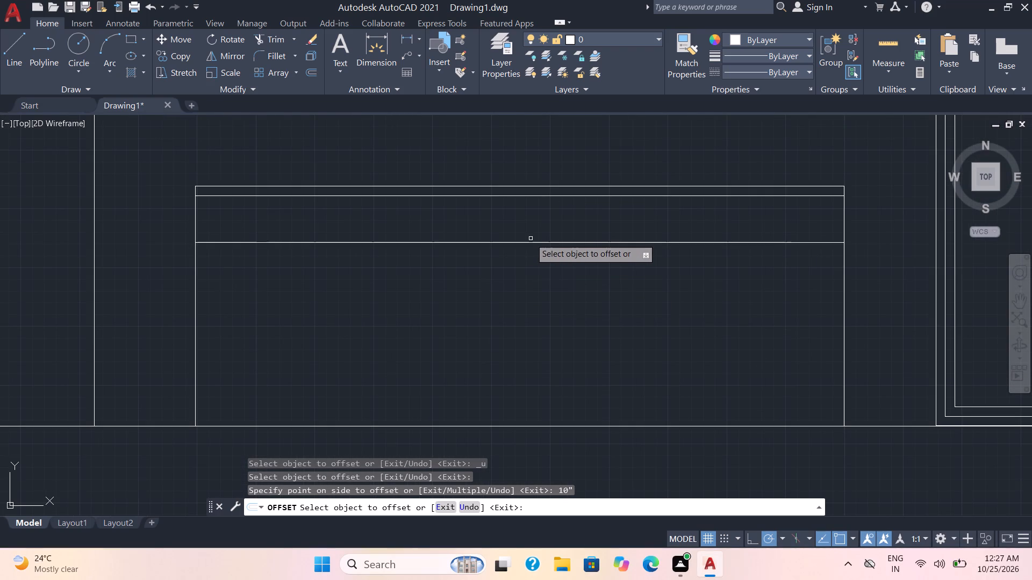
{"action": "left_click", "coordinate": [531, 242]}
{"action": "key", "text": "1"}
{"action": "key", "text": "2"}
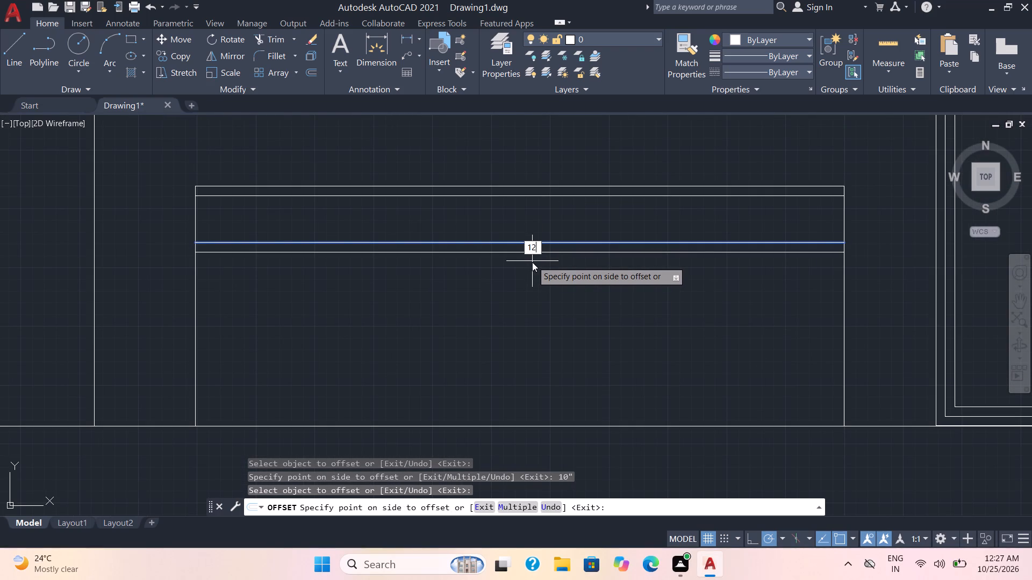
{"action": "key", "text": "shift+quotedbl"}
{"action": "key", "text": "Return"}
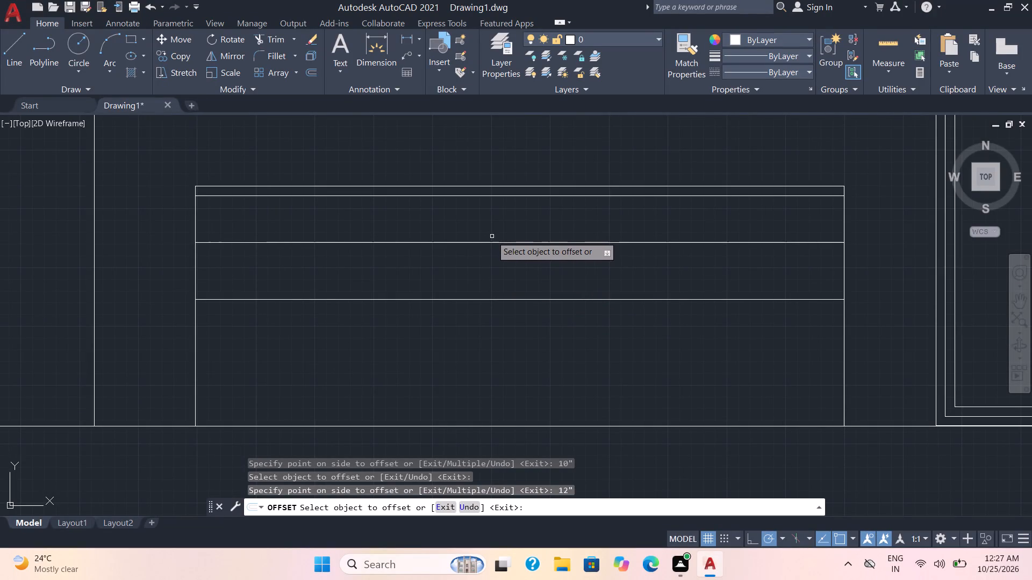
{"action": "key", "text": "Escape"}
Erase the middle of the three inner horizontal lines in the rectangle.
{"action": "left_click_drag", "start_coordinate": [500, 237], "coordinate": [505, 257]}
{"action": "left_click", "coordinate": [507, 244]}
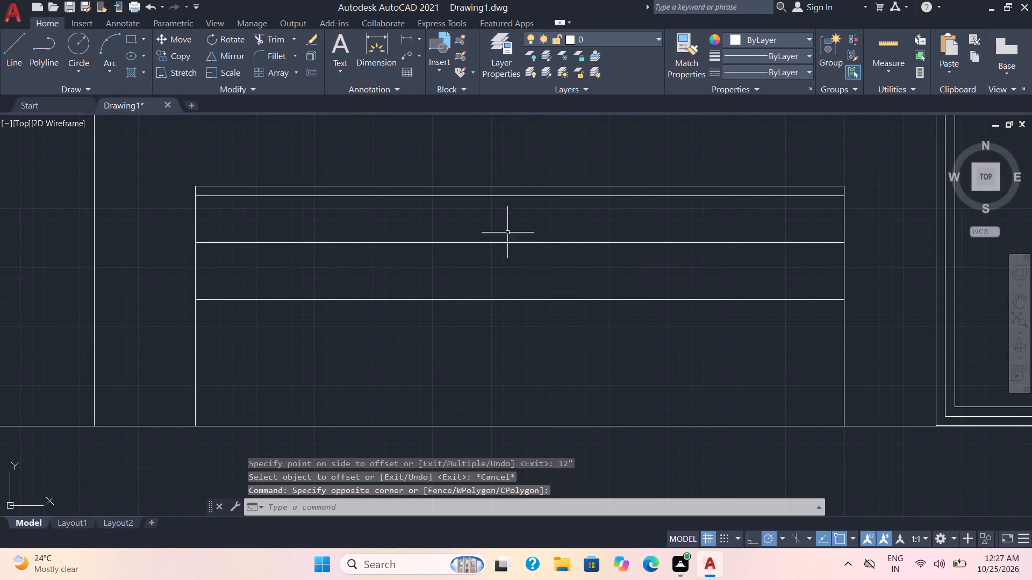
{"action": "left_click_drag", "start_coordinate": [506, 218], "coordinate": [513, 243]}
{"action": "left_click", "coordinate": [514, 245]}
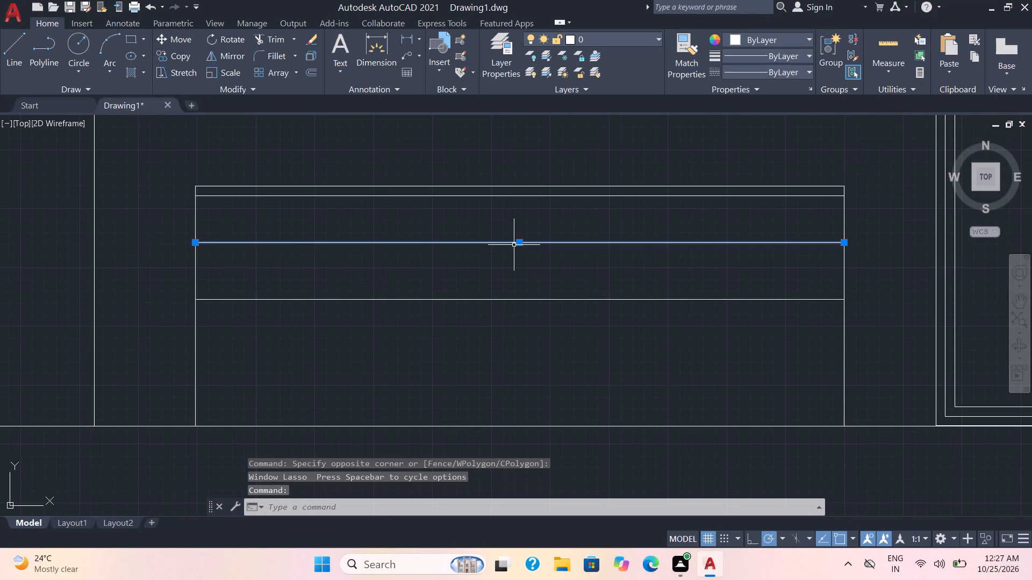
{"action": "key", "text": "Delete"}
{"action": "scroll", "coordinate": [504, 264], "scroll_direction": "down", "scroll_amount": 1}
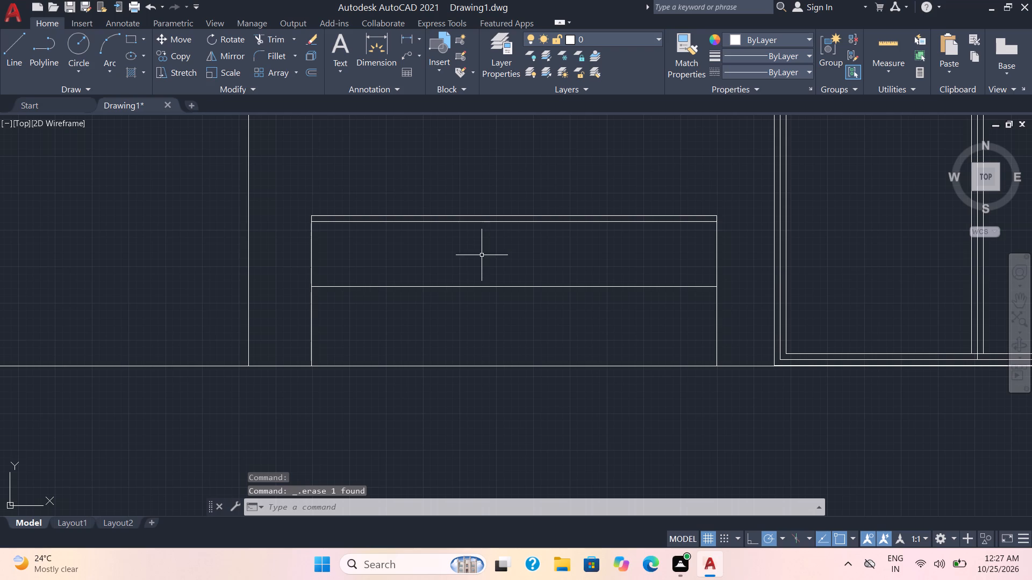
Offset the rectangle's lowest inner horizontal line 2" downward.
{"action": "scroll", "coordinate": [477, 288], "scroll_direction": "up", "scroll_amount": 1}
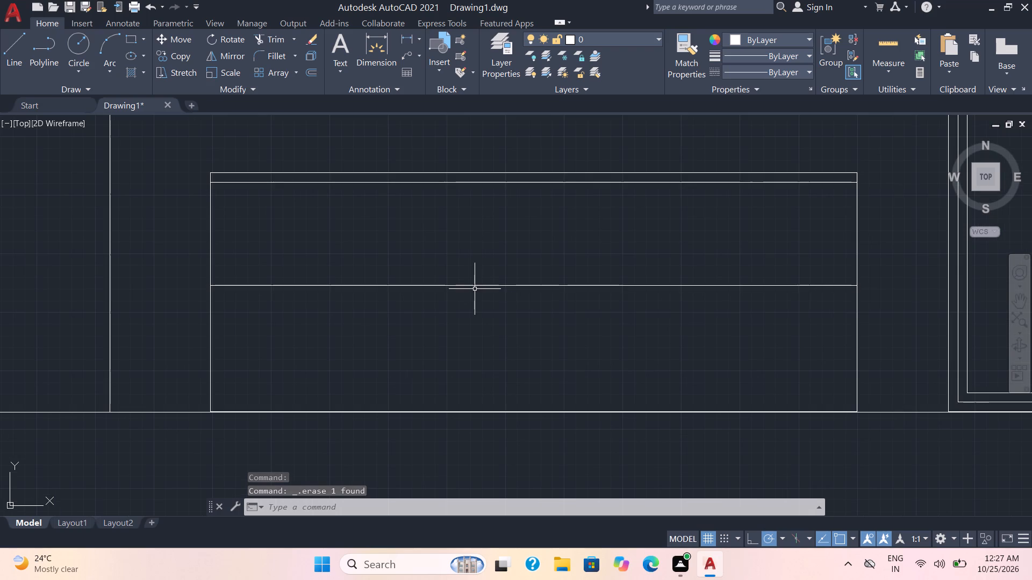
{"action": "key", "text": "o"}
{"action": "key", "text": "Return"}
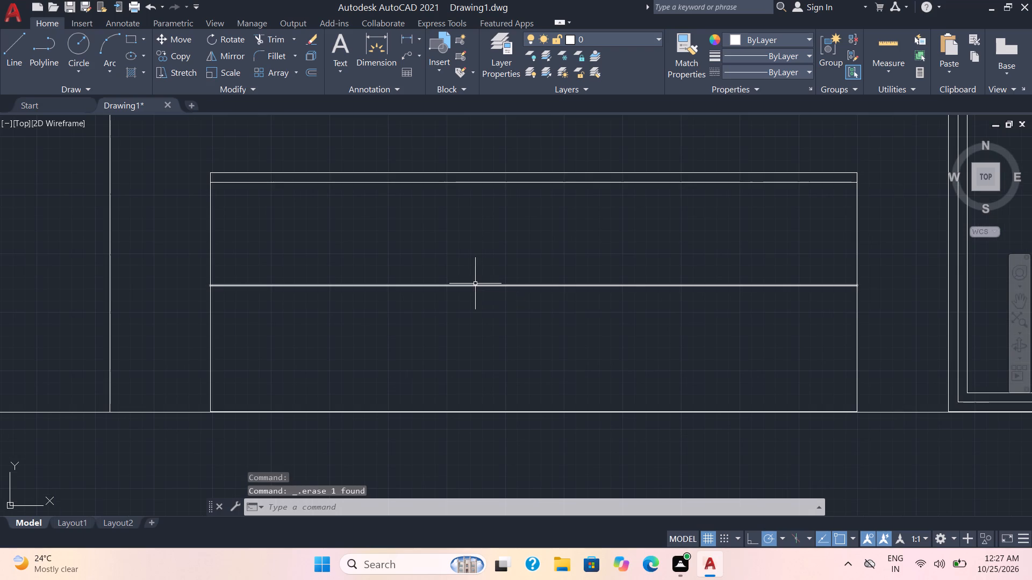
{"action": "key", "text": "2"}
{"action": "key", "text": "shift+quotedbl"}
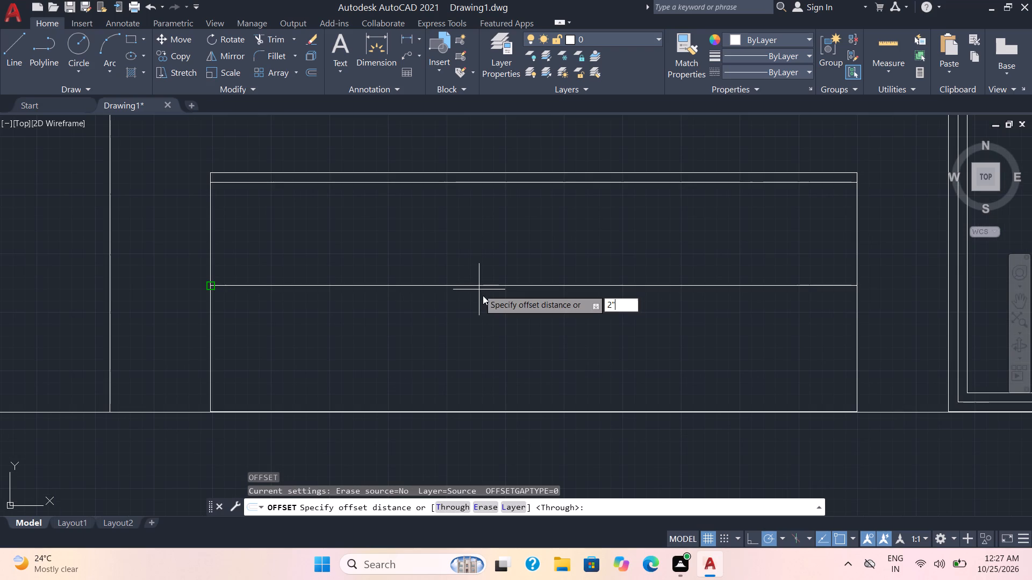
{"action": "key", "text": "Return"}
{"action": "left_click", "coordinate": [479, 284]}
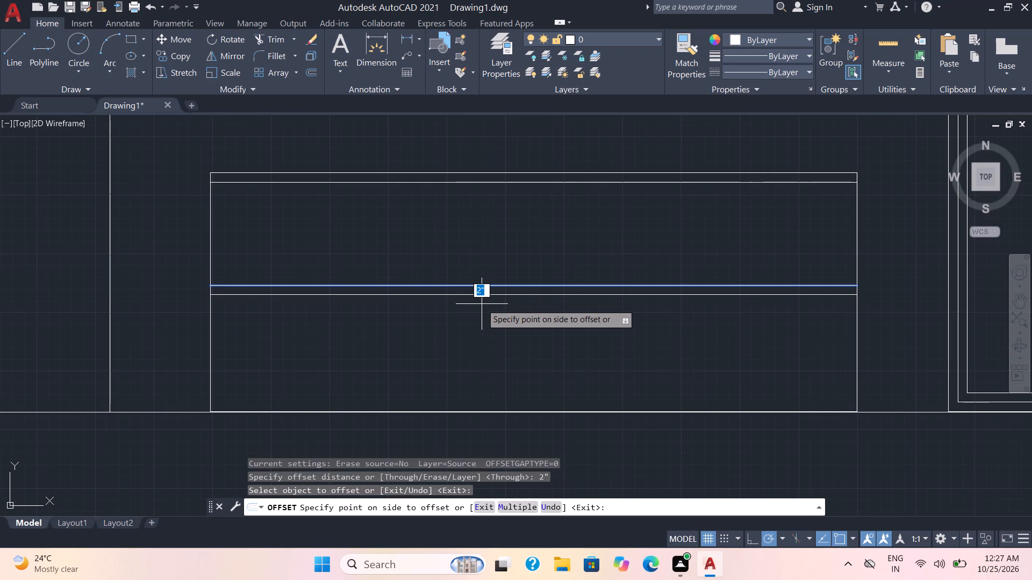
{"action": "left_click", "coordinate": [482, 308]}
{"action": "scroll", "coordinate": [482, 308], "scroll_direction": "down", "scroll_amount": 2}
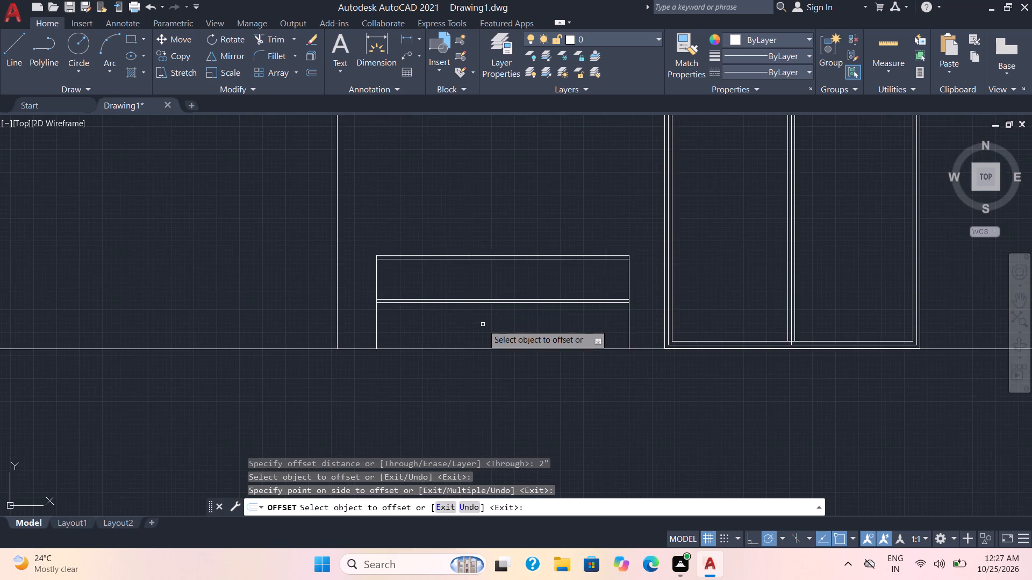
Offset the new lowest inner horizontal line another 4" downward and finish offsetting.
{"action": "scroll", "coordinate": [483, 324], "scroll_direction": "up", "scroll_amount": 1}
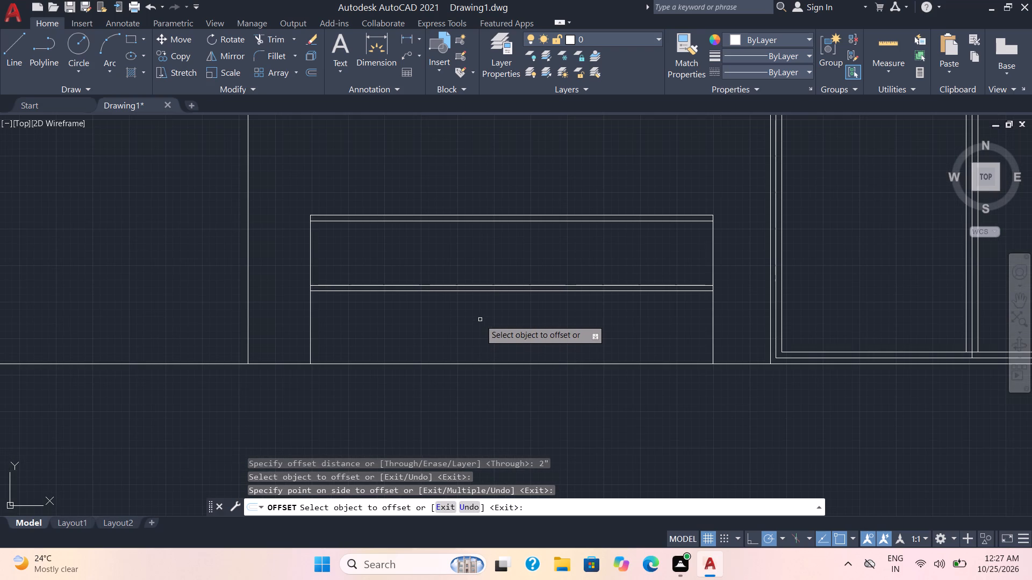
{"action": "scroll", "coordinate": [473, 314], "scroll_direction": "up", "scroll_amount": 1}
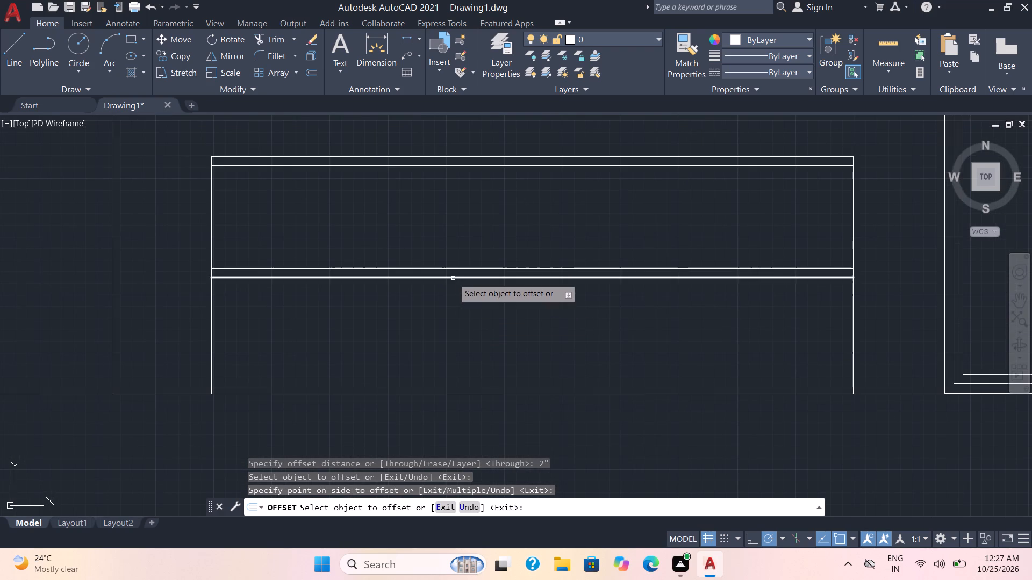
{"action": "left_click", "coordinate": [453, 278]}
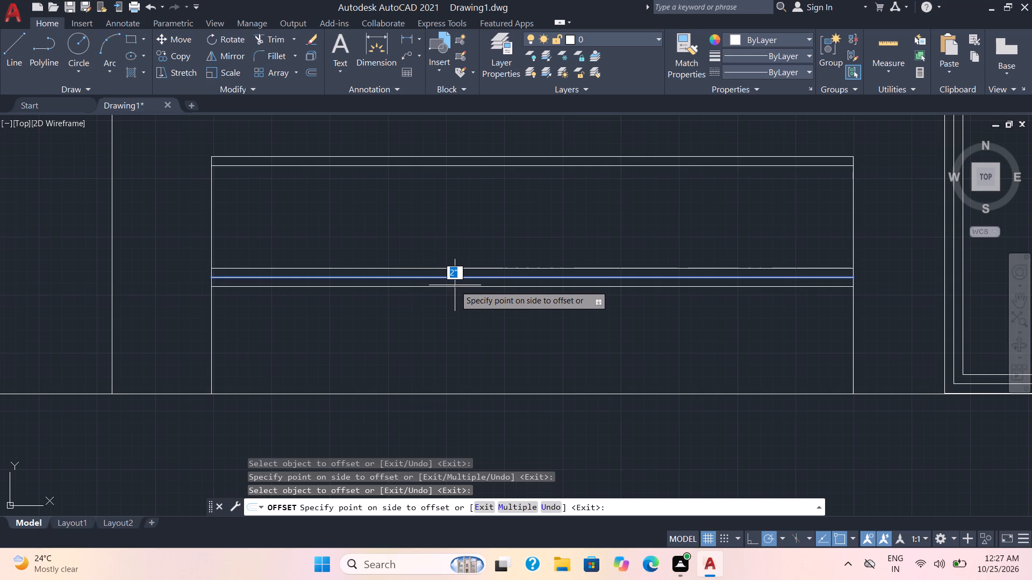
{"action": "type", "text": "4\""}
{"action": "key", "text": "Return"}
{"action": "left_click", "coordinate": [456, 299]}
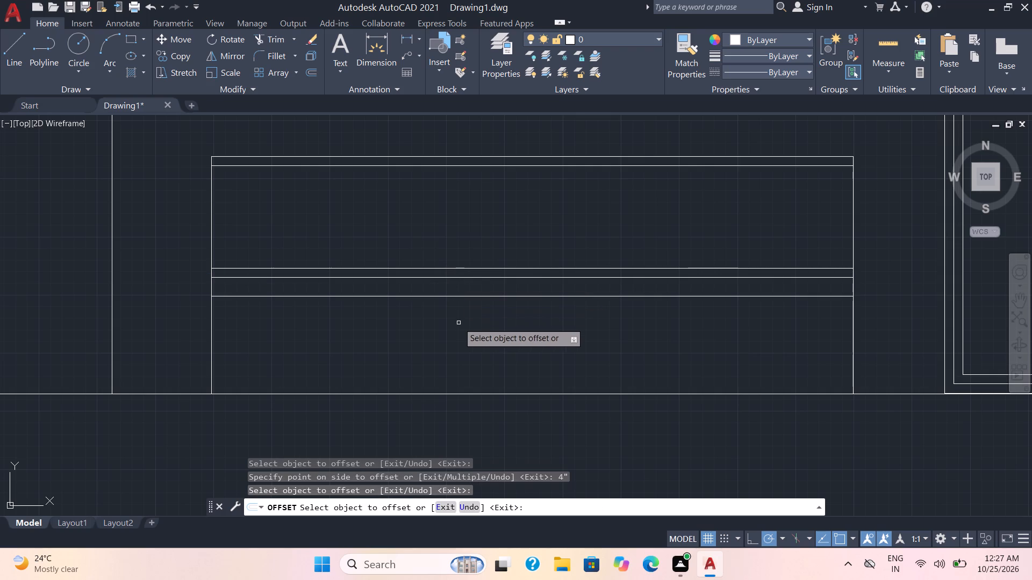
{"action": "key", "text": "Escape"}
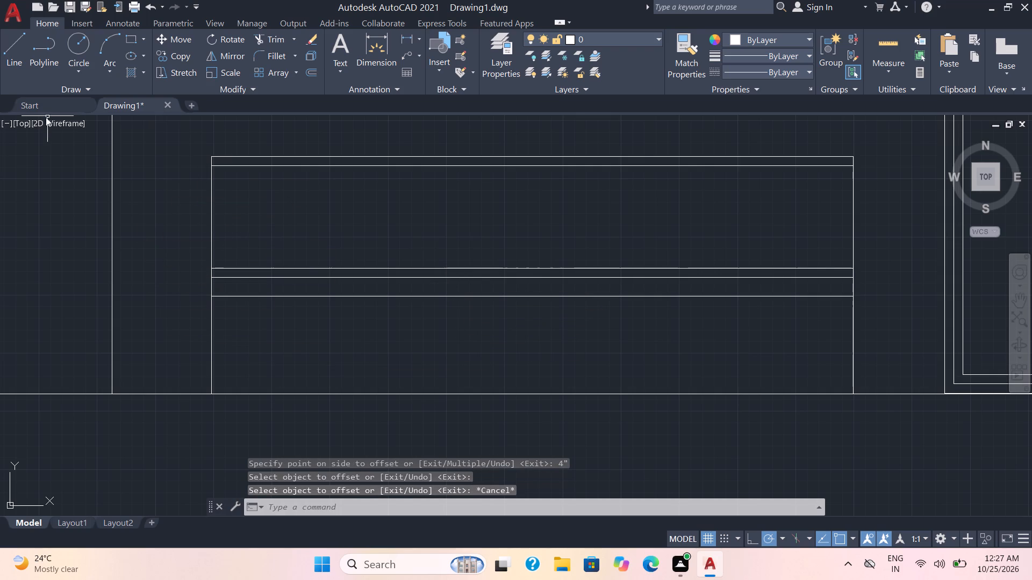
Draw a vertical line about 6" long near the rectangle's left edge, from below the lowest inner line up to the line above it.
{"action": "left_click", "coordinate": [21, 44]}
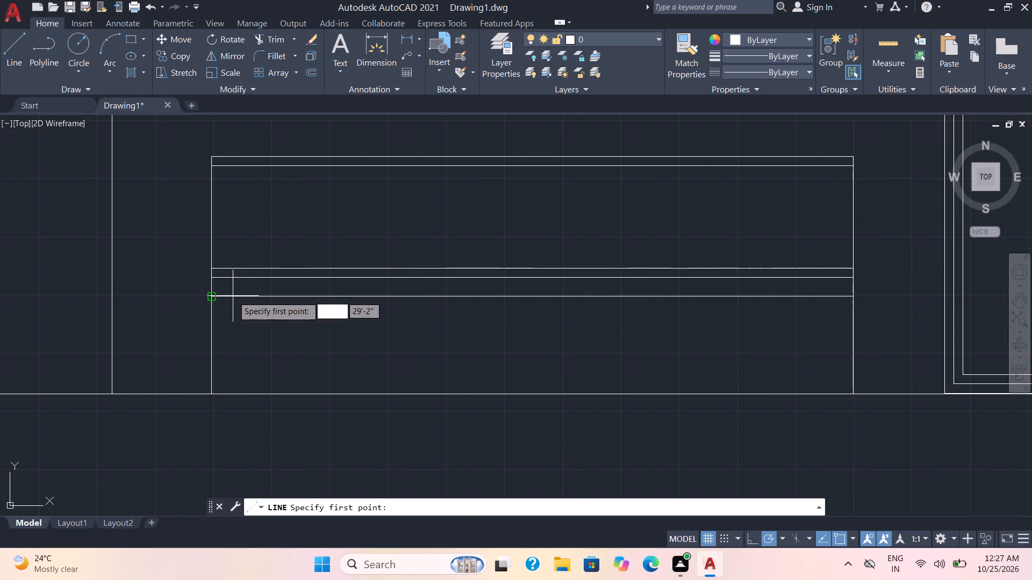
{"action": "scroll", "coordinate": [233, 296], "scroll_direction": "up", "scroll_amount": 2}
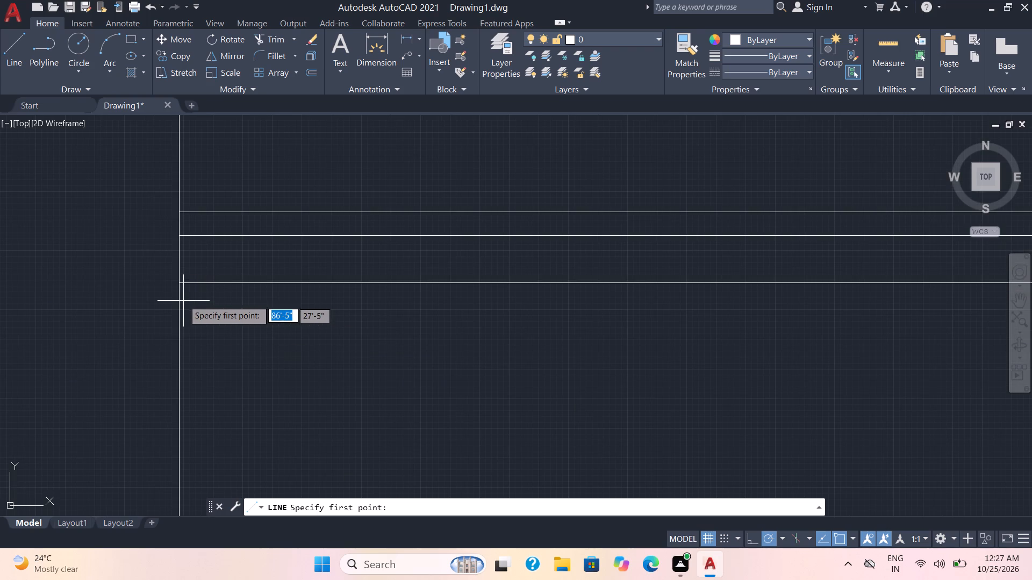
{"action": "left_click", "coordinate": [212, 305]}
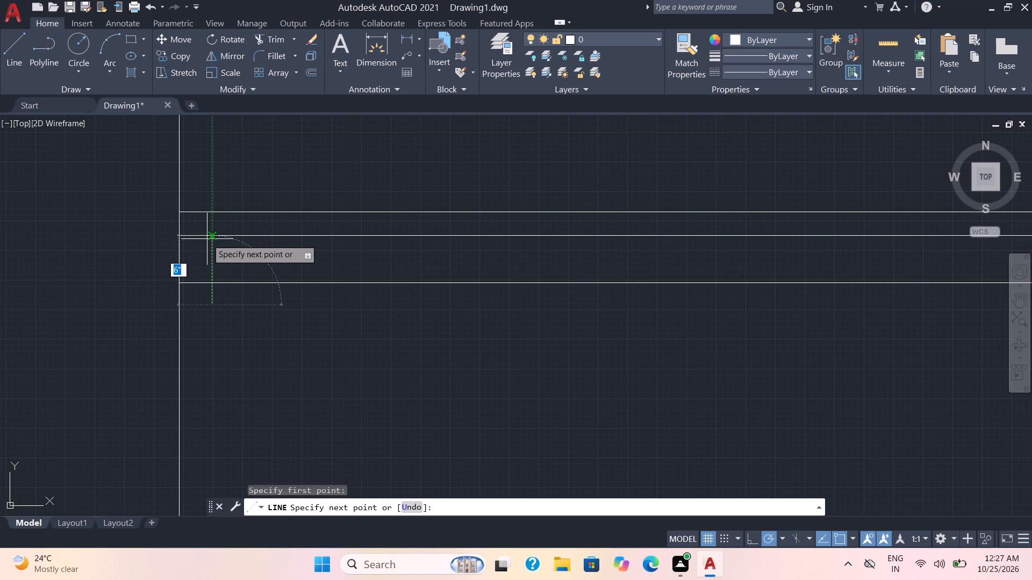
{"action": "left_click", "coordinate": [207, 239]}
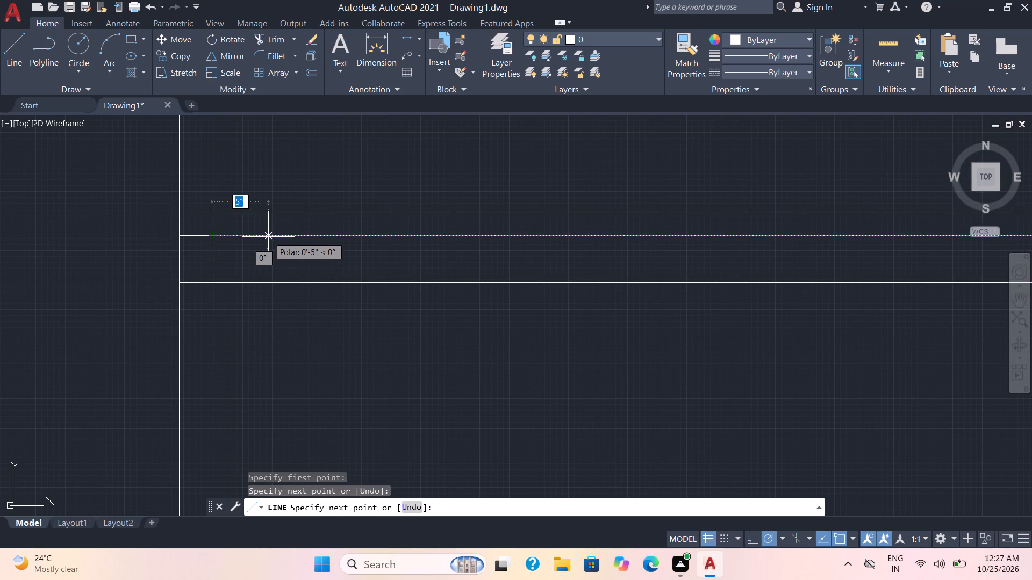
{"action": "key", "text": "Escape"}
Draw a vertical line about 8" long near the rectangle's right edge, from below the lowest inner line up to the line above it.
{"action": "left_click", "coordinate": [18, 67]}
{"action": "scroll", "coordinate": [331, 230], "scroll_direction": "down", "scroll_amount": 5}
{"action": "scroll", "coordinate": [371, 241], "scroll_direction": "up", "scroll_amount": 1}
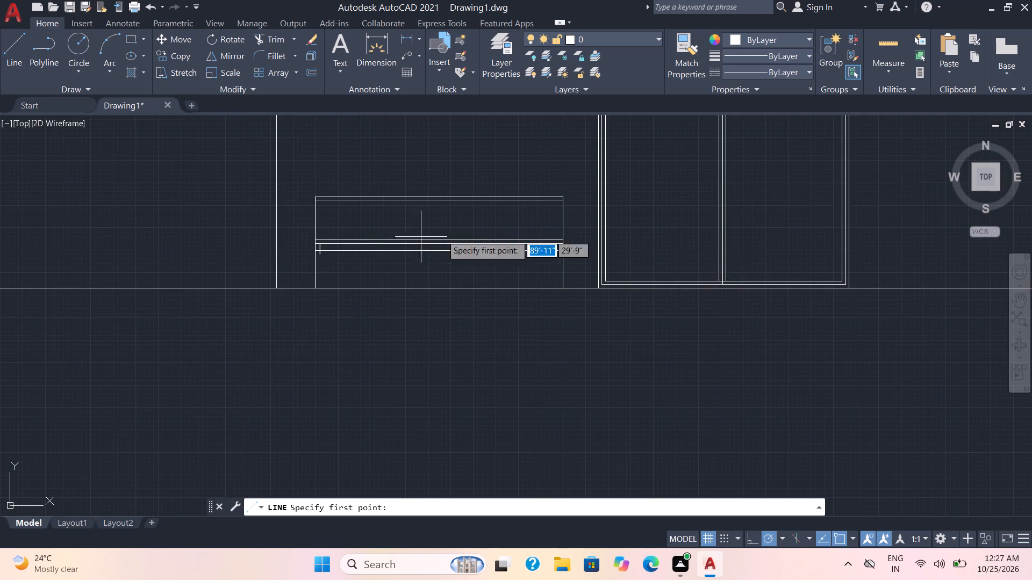
{"action": "scroll", "coordinate": [568, 280], "scroll_direction": "up", "scroll_amount": 2}
{"action": "scroll", "coordinate": [562, 230], "scroll_direction": "up", "scroll_amount": 1}
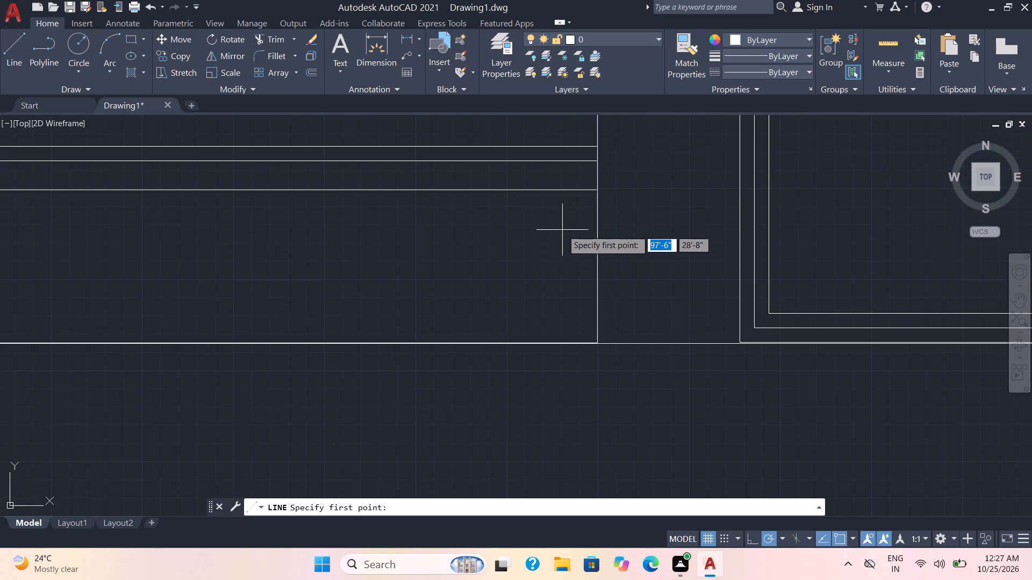
{"action": "left_click", "coordinate": [556, 222]}
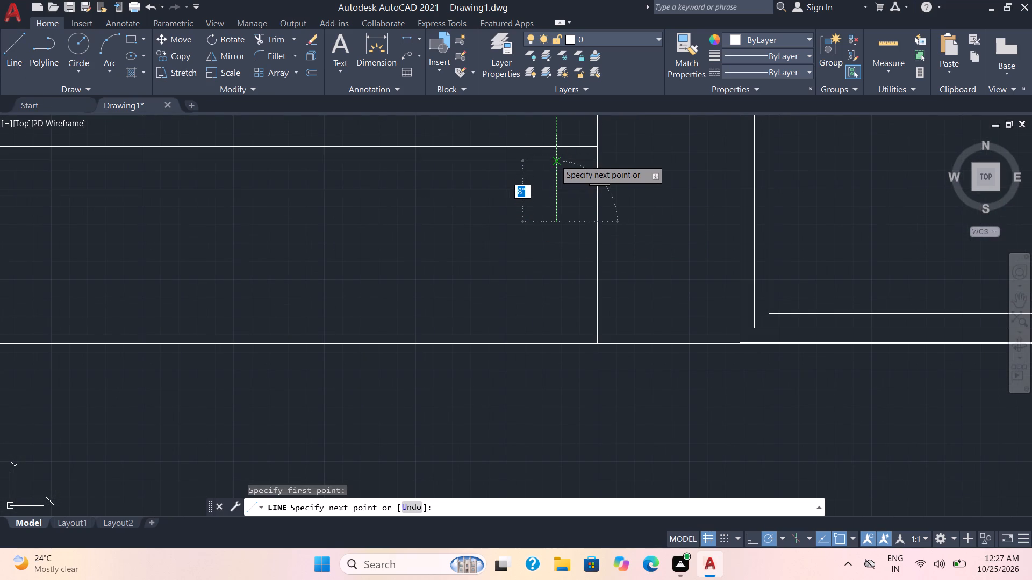
{"action": "left_click", "coordinate": [555, 160]}
{"action": "key", "text": "Escape"}
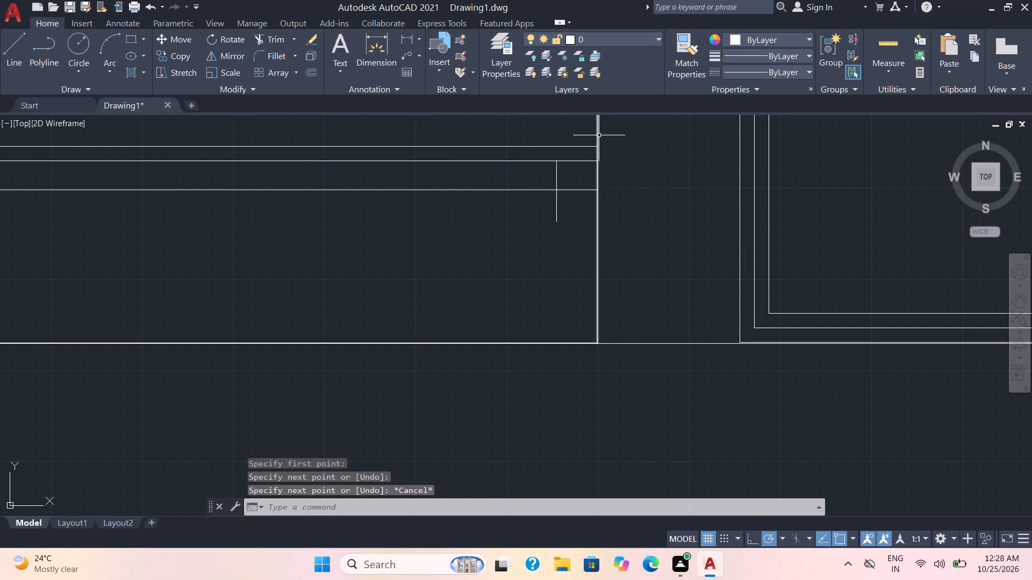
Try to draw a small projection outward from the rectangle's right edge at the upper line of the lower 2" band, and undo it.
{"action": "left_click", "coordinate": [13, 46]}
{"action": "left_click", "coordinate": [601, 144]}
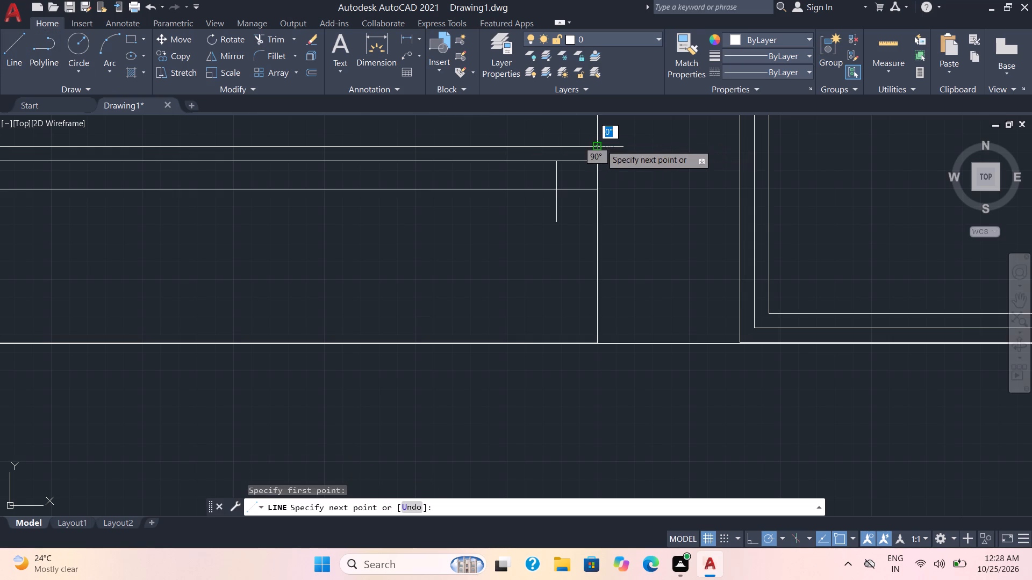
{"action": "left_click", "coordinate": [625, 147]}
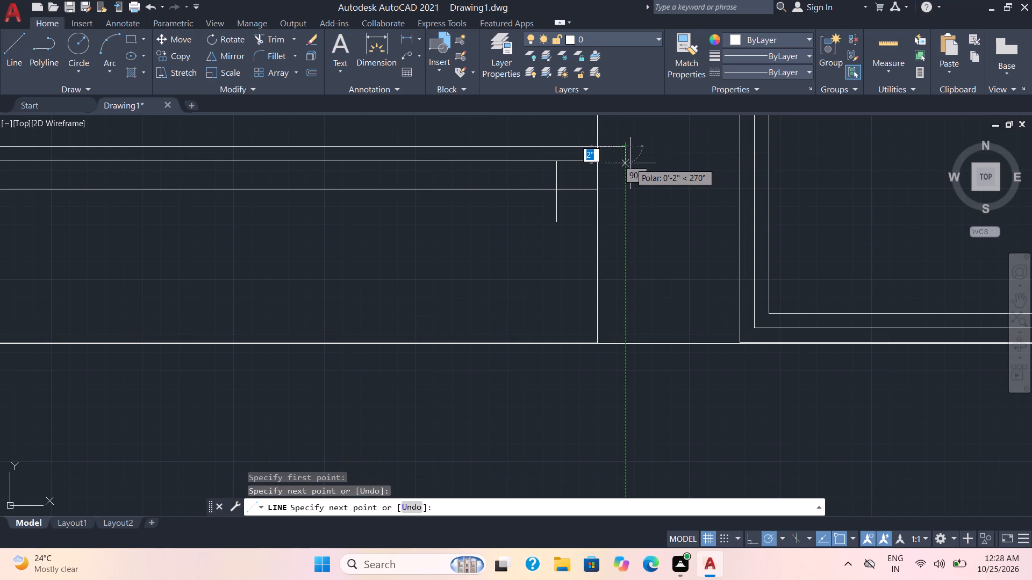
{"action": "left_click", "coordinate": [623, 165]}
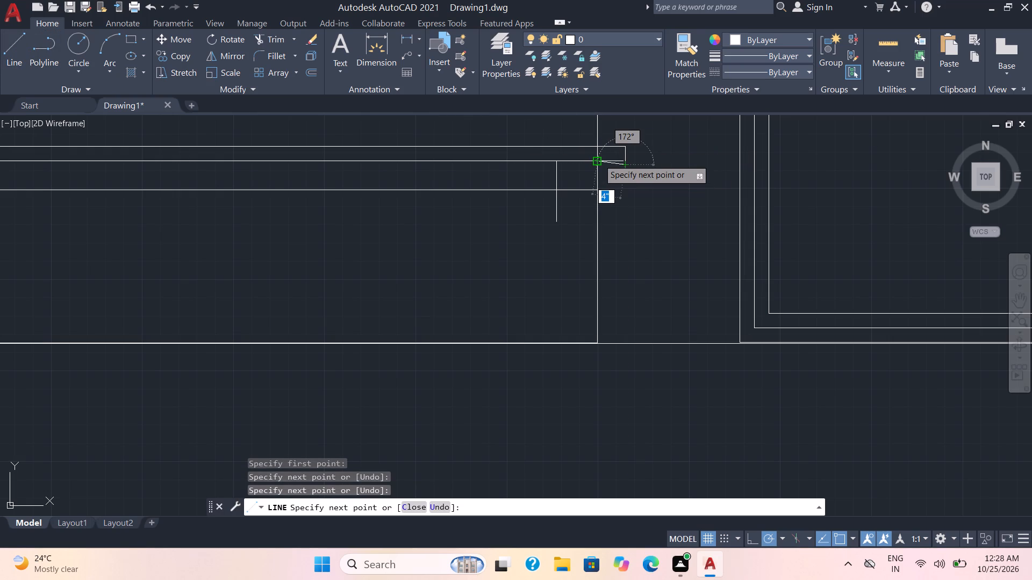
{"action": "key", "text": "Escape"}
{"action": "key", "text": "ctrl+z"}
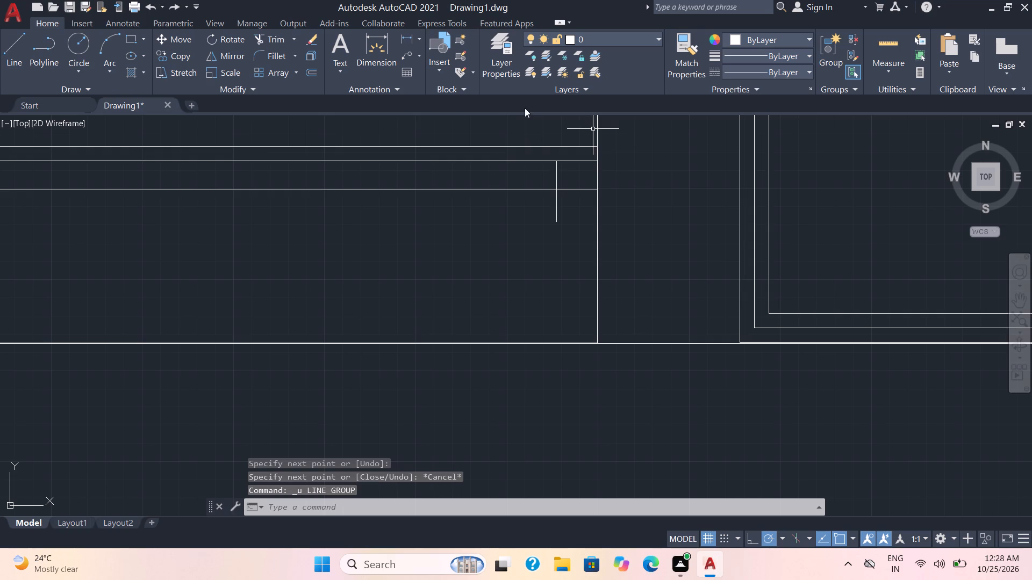
Draw a projection outline on the rectangle's right edge: 4" out from the lower band's bottom line, 2'-2" up, and back to the top corner.
{"action": "left_click", "coordinate": [3, 55]}
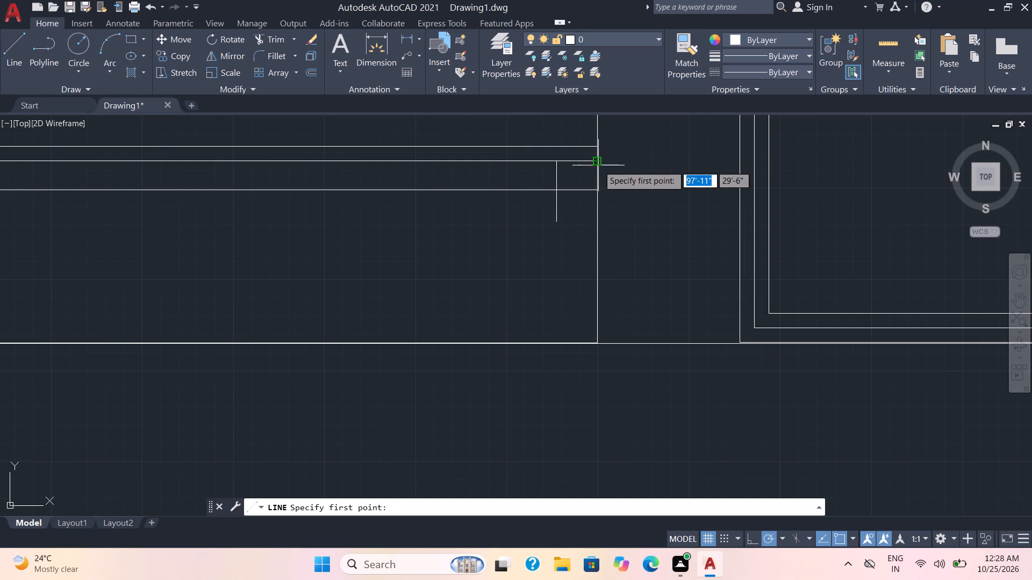
{"action": "left_click", "coordinate": [598, 165]}
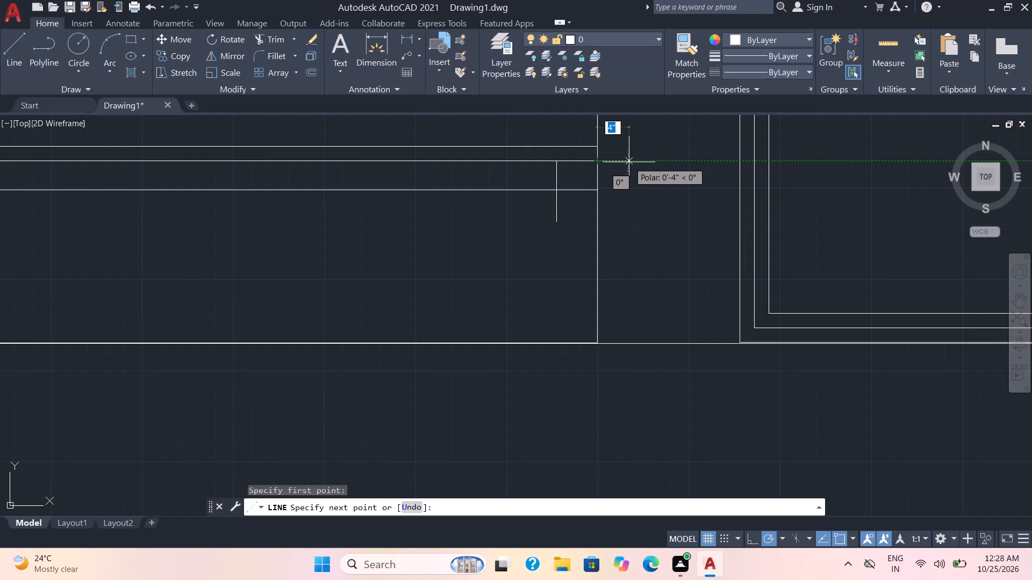
{"action": "scroll", "coordinate": [622, 163], "scroll_direction": "up", "scroll_amount": 1}
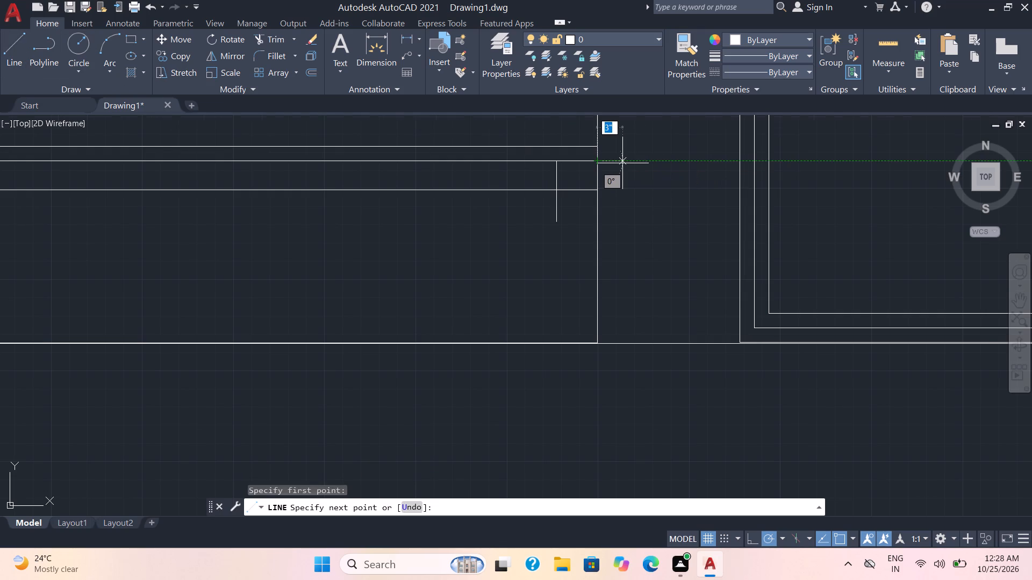
{"action": "middle_click_drag", "start_coordinate": [622, 163], "coordinate": [636, 301]}
{"action": "scroll", "coordinate": [622, 163], "scroll_direction": "up", "scroll_amount": 1}
{"action": "scroll", "coordinate": [637, 290], "scroll_direction": "down", "scroll_amount": 3}
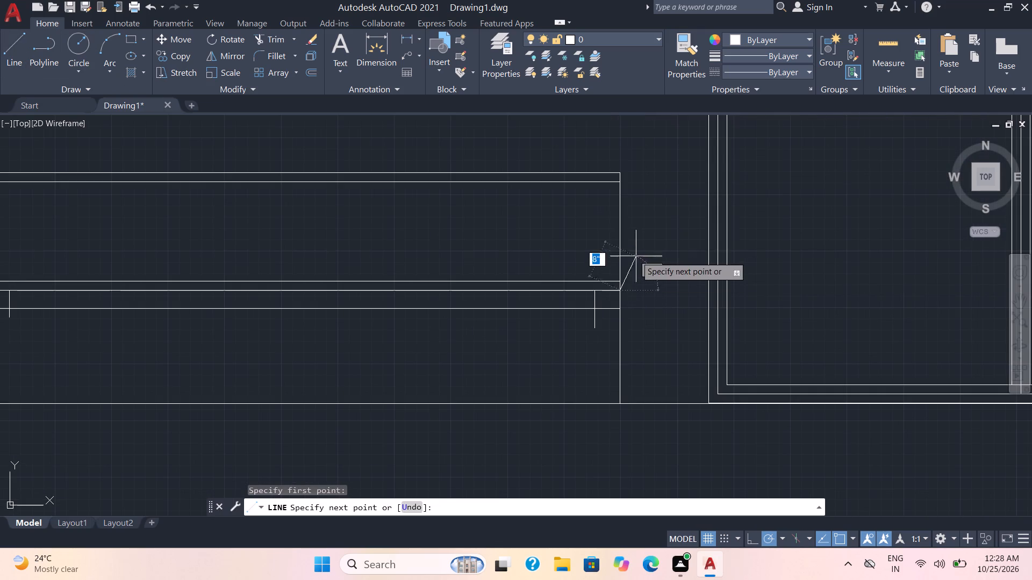
{"action": "left_click", "coordinate": [638, 291]}
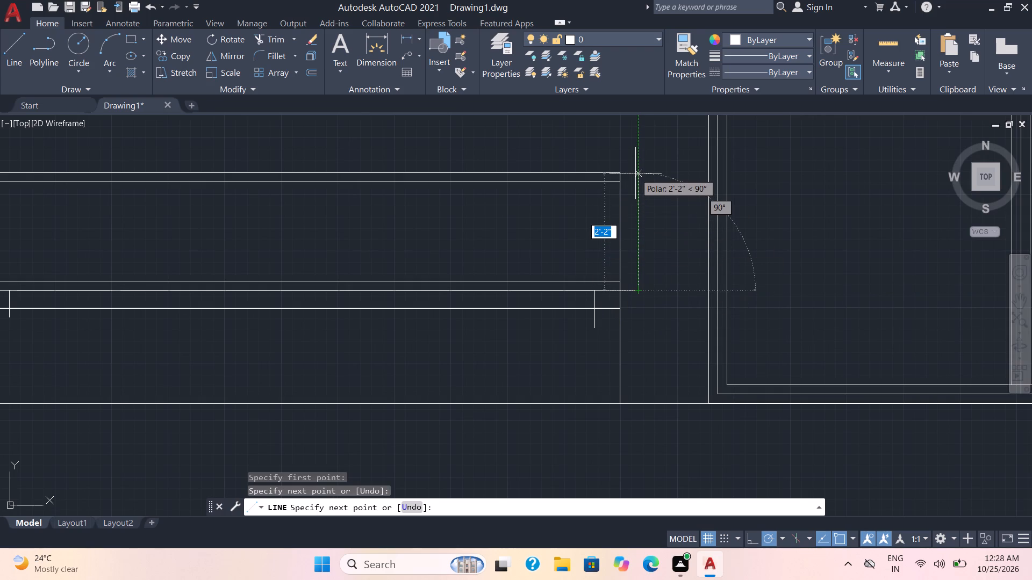
{"action": "left_click", "coordinate": [635, 173]}
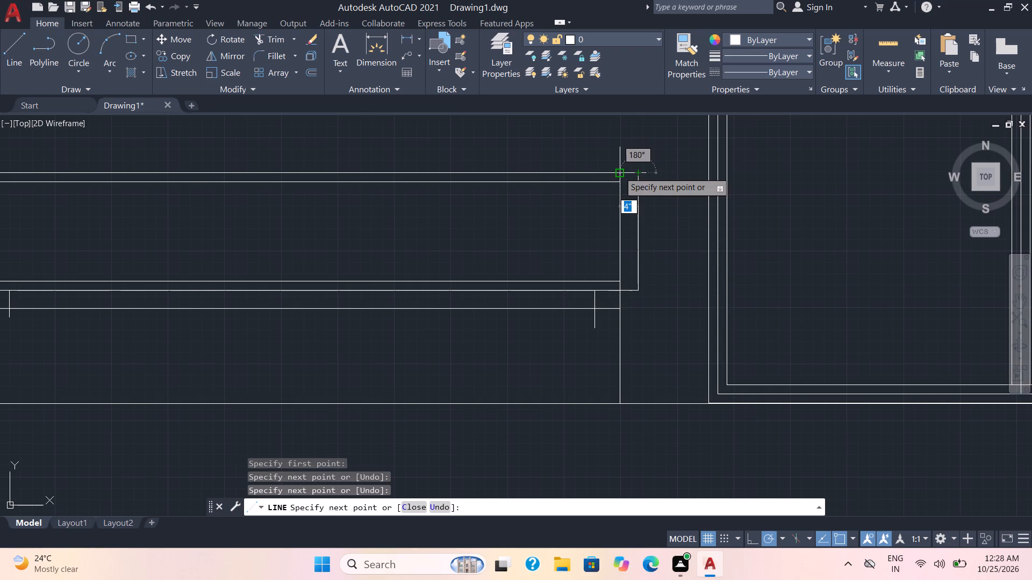
{"action": "left_click", "coordinate": [619, 172]}
{"action": "key", "text": "Escape"}
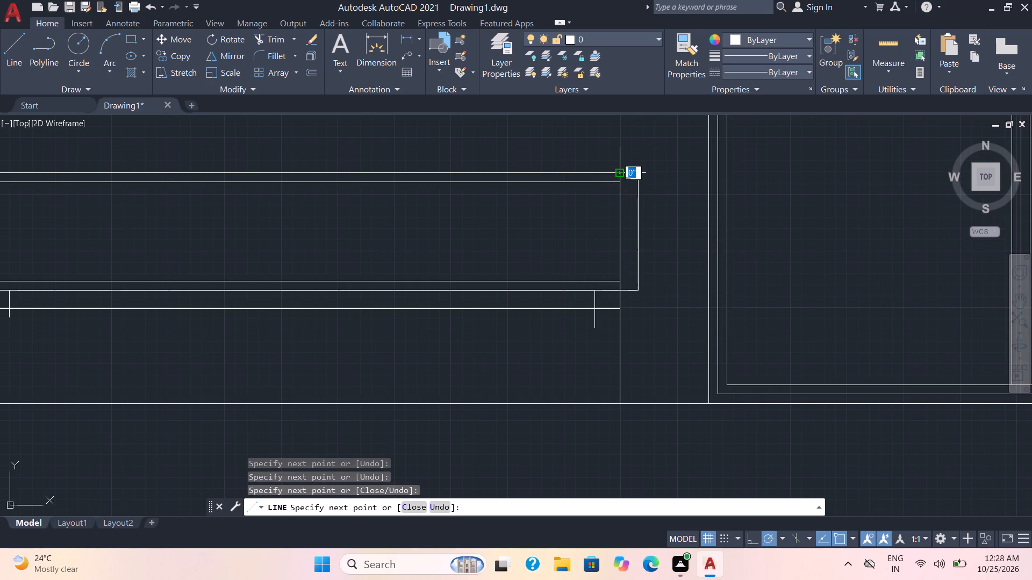
Draw two 4" horizontal lines across the right projection, continuing the upper band's bottom line and the lower band's top line.
{"action": "left_click", "coordinate": [12, 36]}
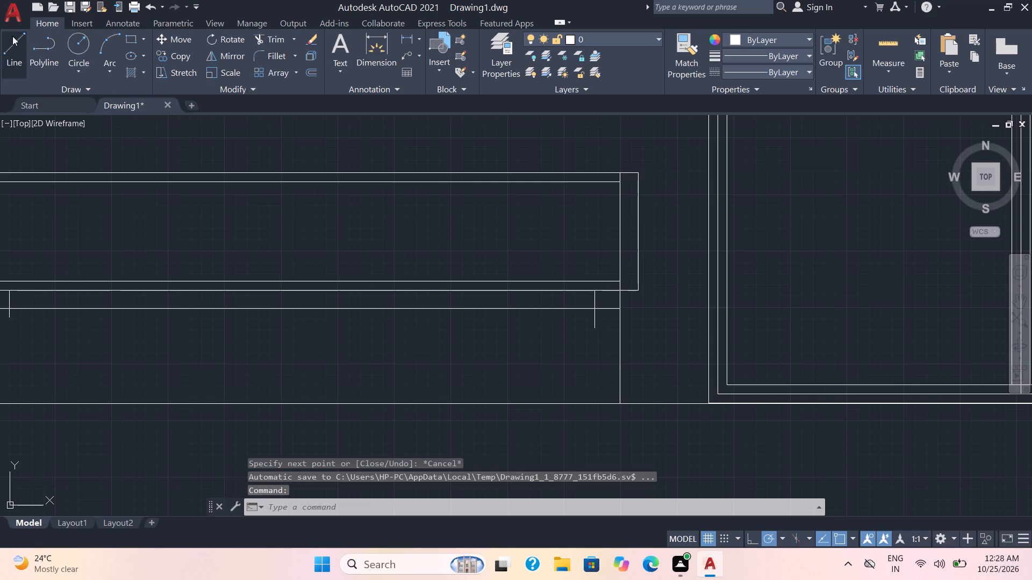
{"action": "scroll", "coordinate": [635, 196], "scroll_direction": "up", "scroll_amount": 1}
{"action": "left_click", "coordinate": [611, 180]}
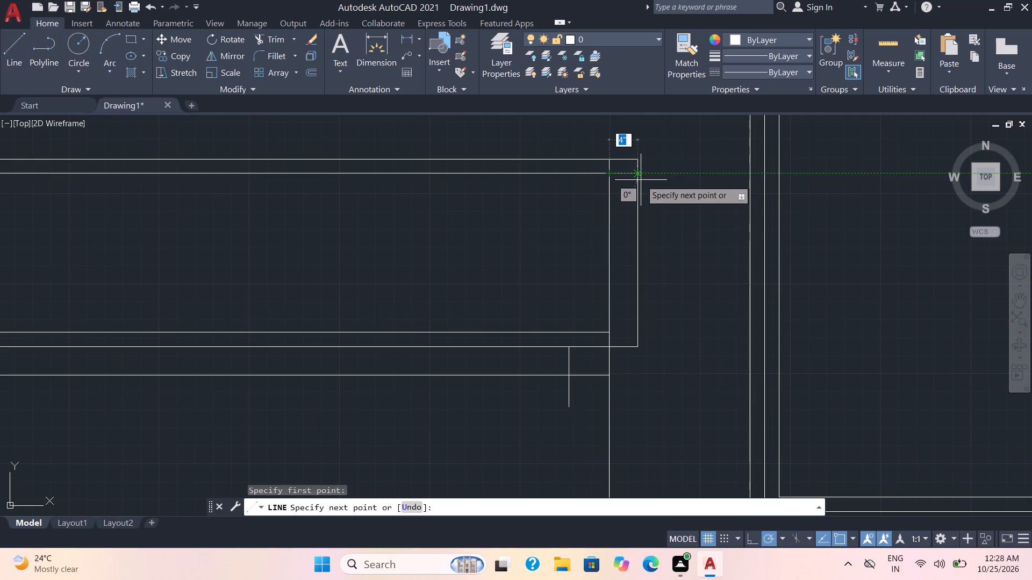
{"action": "left_click", "coordinate": [641, 180]}
{"action": "key", "text": "Escape"}
{"action": "left_click", "coordinate": [9, 44]}
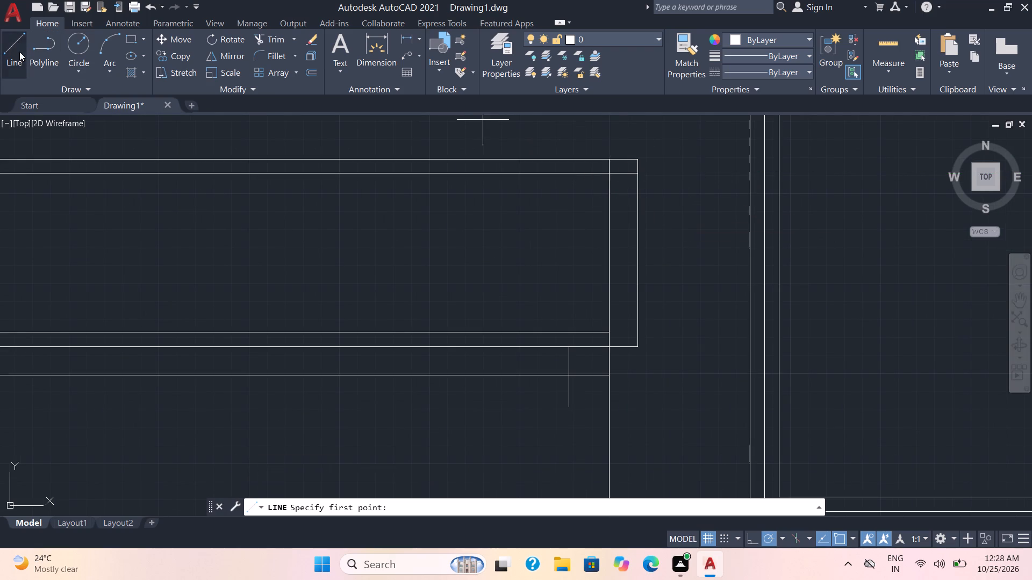
{"action": "left_click", "coordinate": [607, 330]}
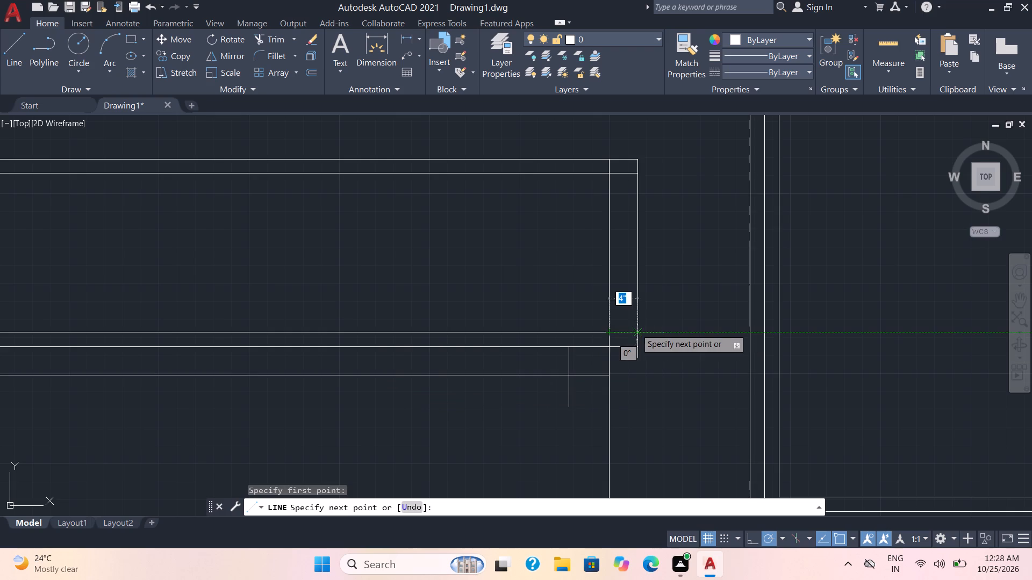
{"action": "left_click", "coordinate": [636, 329]}
{"action": "key", "text": "Escape"}
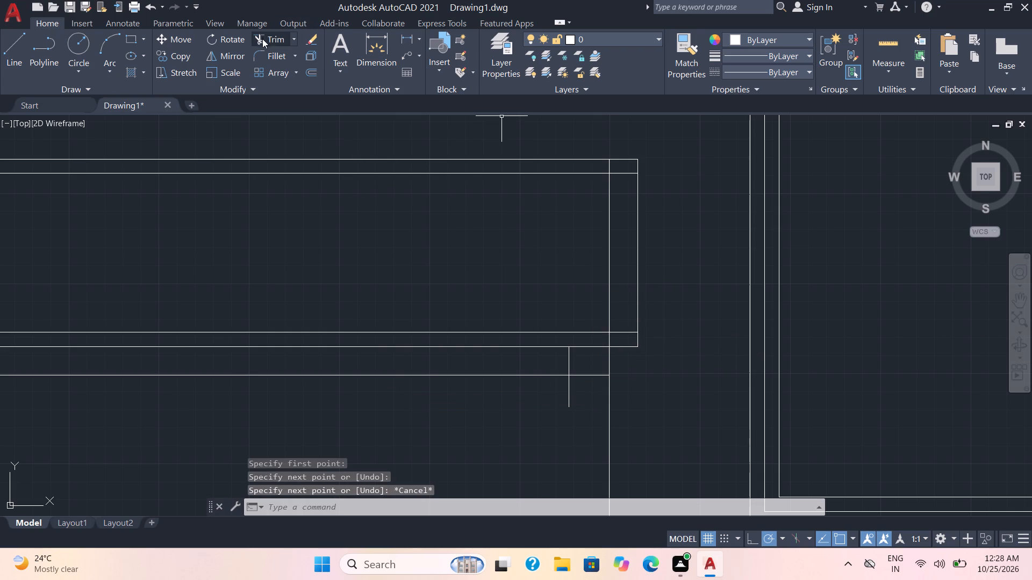
Trim away the right projection's outer vertical line between the upper and lower 2" bands.
{"action": "left_click", "coordinate": [273, 35]}
{"action": "left_click_drag", "start_coordinate": [632, 255], "coordinate": [667, 254]}
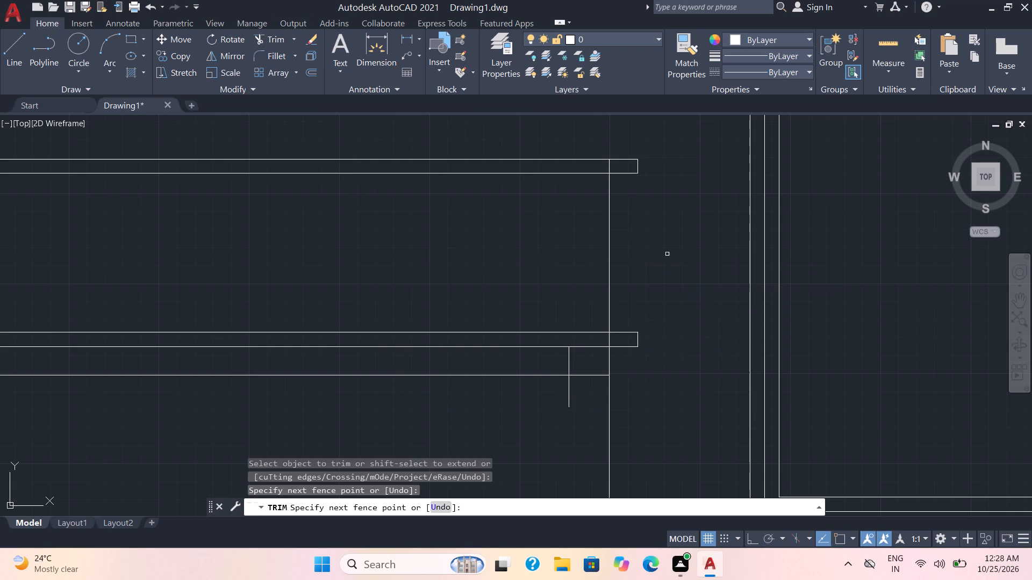
{"action": "key", "text": "Escape"}
Draw a projection outline on the rectangle's left edge: 4" out from the top corner, 2'-2" down, and back to the lower band's bottom line.
{"action": "scroll", "coordinate": [539, 293], "scroll_direction": "down", "scroll_amount": 3}
{"action": "middle_click_drag", "start_coordinate": [506, 280], "coordinate": [703, 265]}
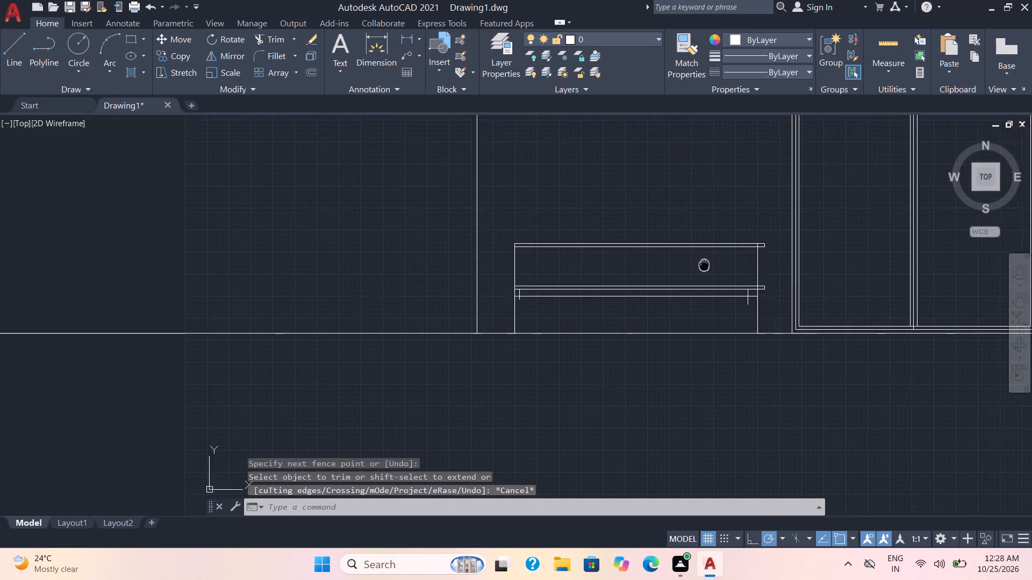
{"action": "middle_click_drag", "start_coordinate": [703, 265], "coordinate": [688, 266]}
{"action": "scroll", "coordinate": [535, 281], "scroll_direction": "up", "scroll_amount": 2}
{"action": "left_click", "coordinate": [260, 35]}
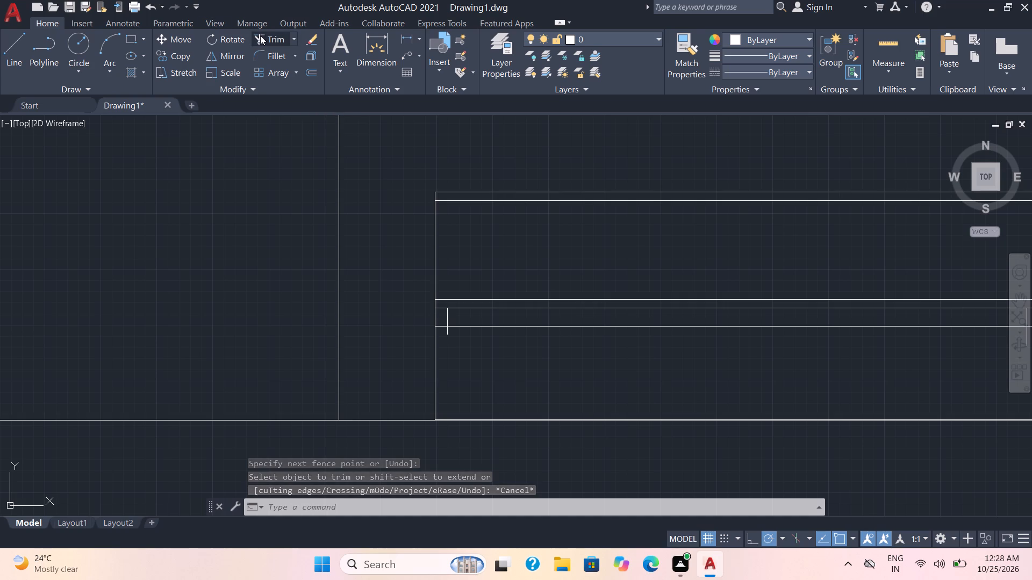
{"action": "key", "text": "Escape"}
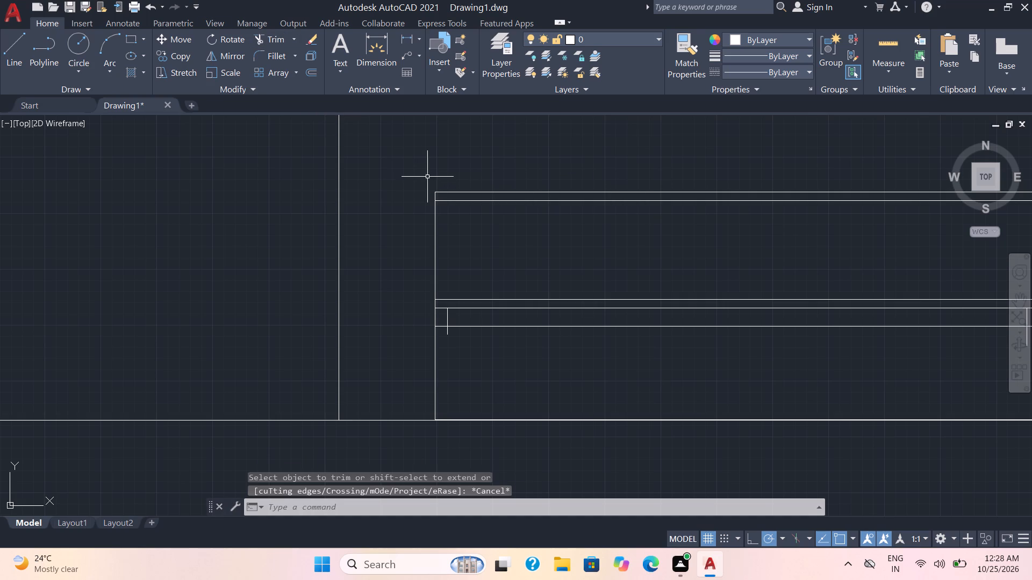
{"action": "left_click", "coordinate": [4, 48]}
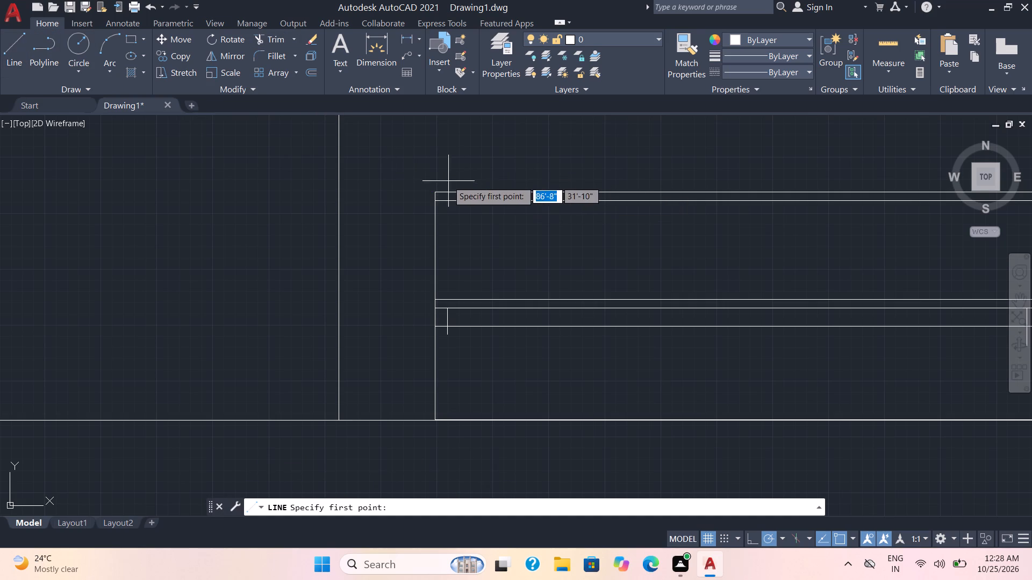
{"action": "left_click", "coordinate": [438, 193]}
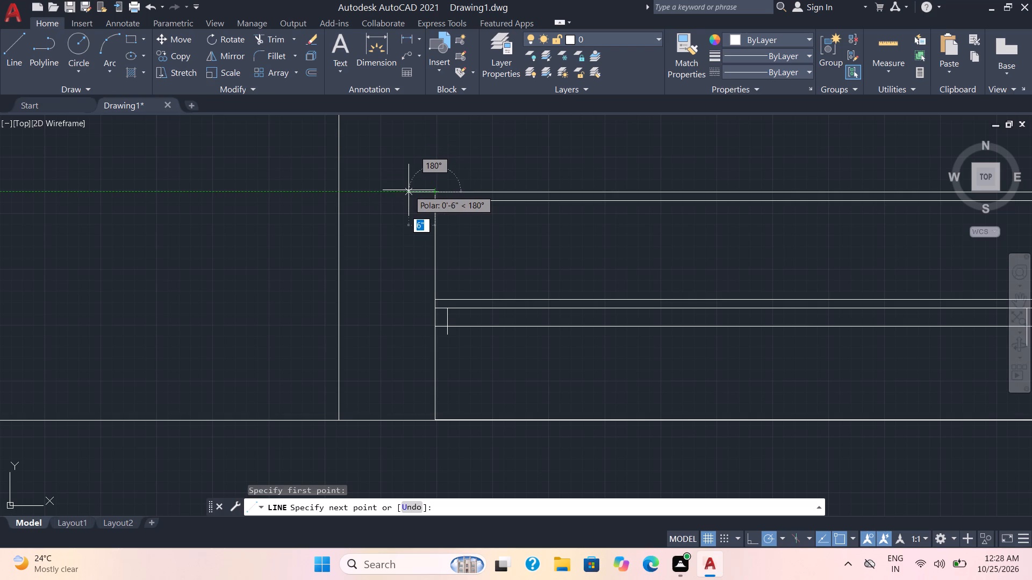
{"action": "left_click", "coordinate": [415, 191]}
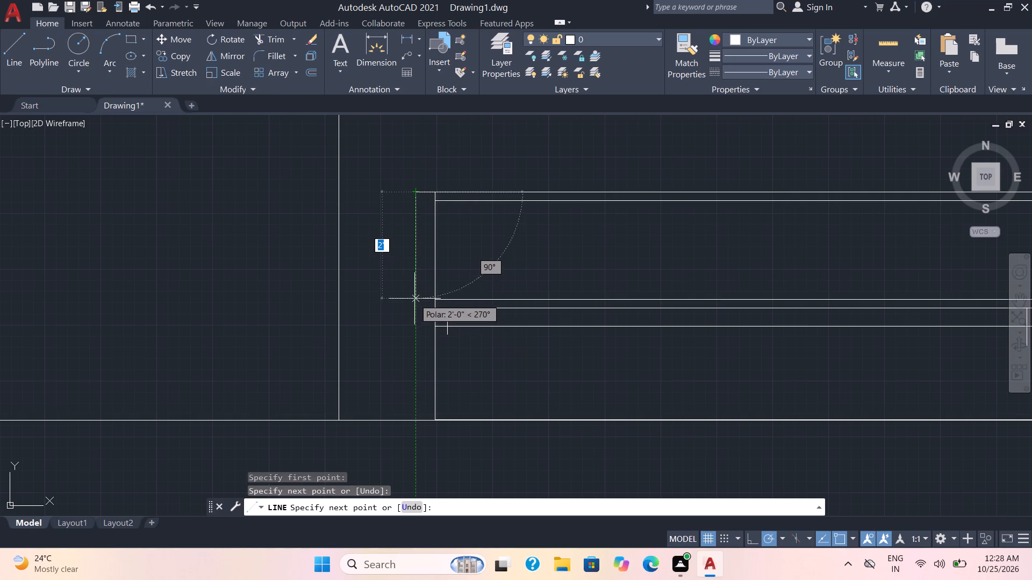
{"action": "scroll", "coordinate": [415, 307], "scroll_direction": "up", "scroll_amount": 2}
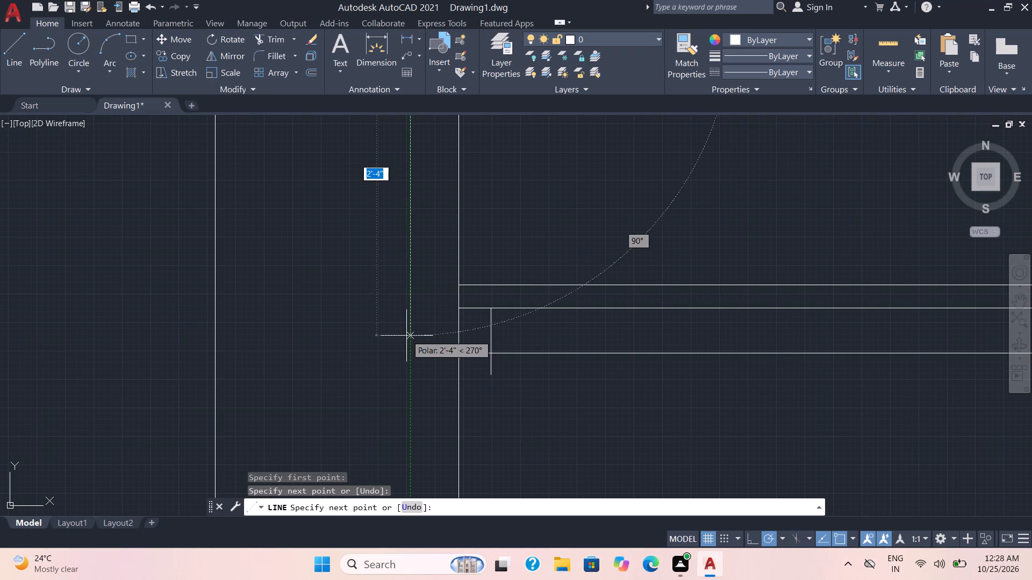
{"action": "left_click", "coordinate": [406, 308]}
{"action": "left_click", "coordinate": [458, 307]}
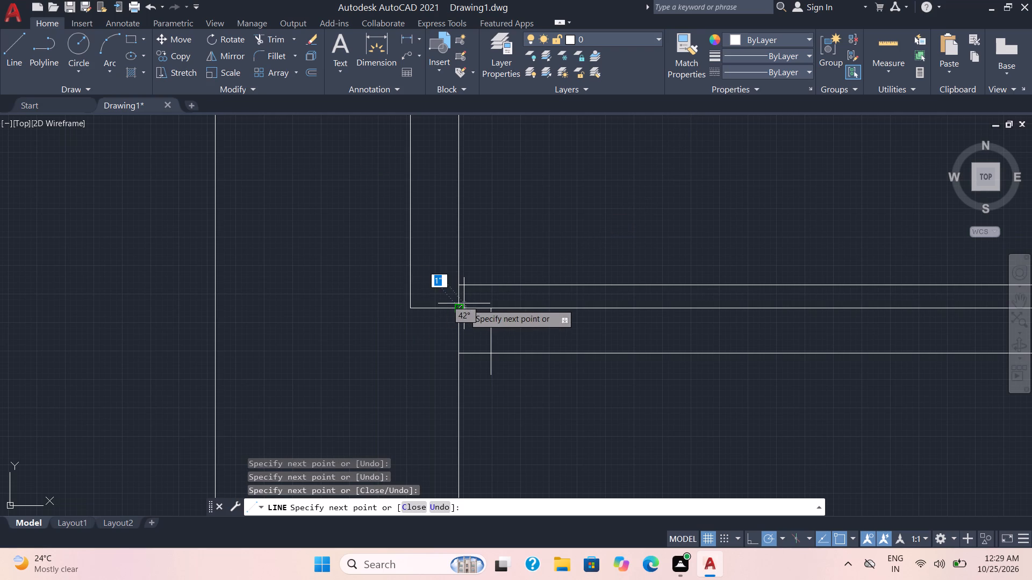
{"action": "key", "text": "Escape"}
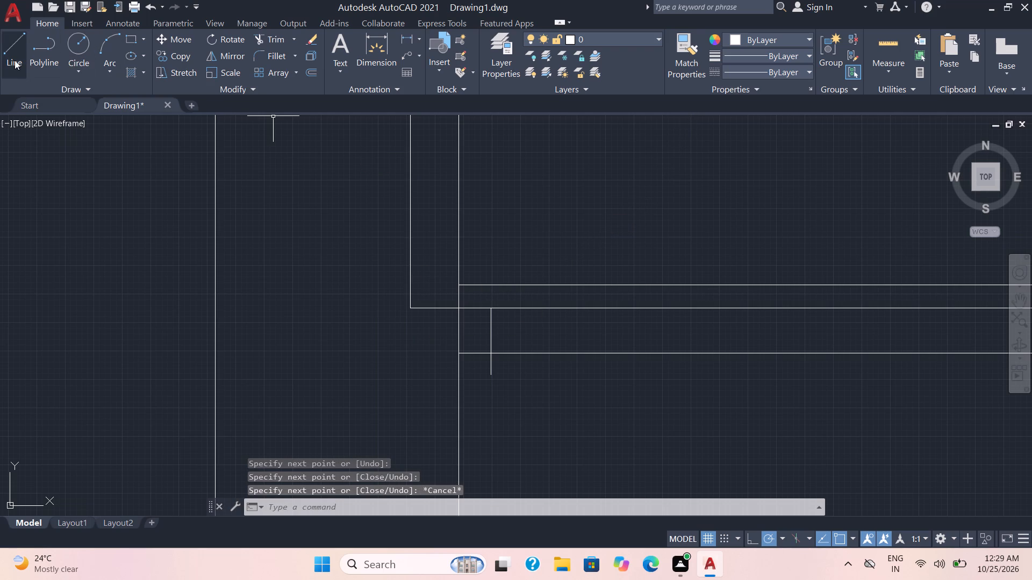
Draw a 4" horizontal line across the left projection, continuing the lower band's top line.
{"action": "left_click", "coordinate": [14, 60]}
{"action": "left_click", "coordinate": [463, 288]}
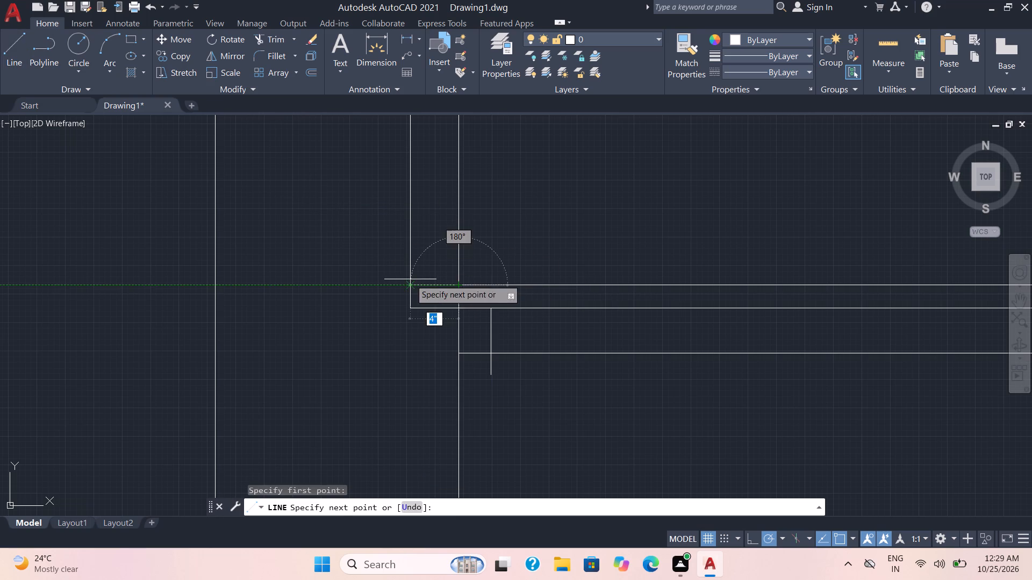
{"action": "left_click", "coordinate": [407, 280]}
{"action": "key", "text": "Escape"}
Extend the upper band's bottom line to the left projection's outer vertical line.
{"action": "scroll", "coordinate": [418, 207], "scroll_direction": "down", "scroll_amount": 4}
{"action": "middle_click_drag", "start_coordinate": [428, 192], "coordinate": [413, 287]}
{"action": "scroll", "coordinate": [413, 287], "scroll_direction": "up", "scroll_amount": 2}
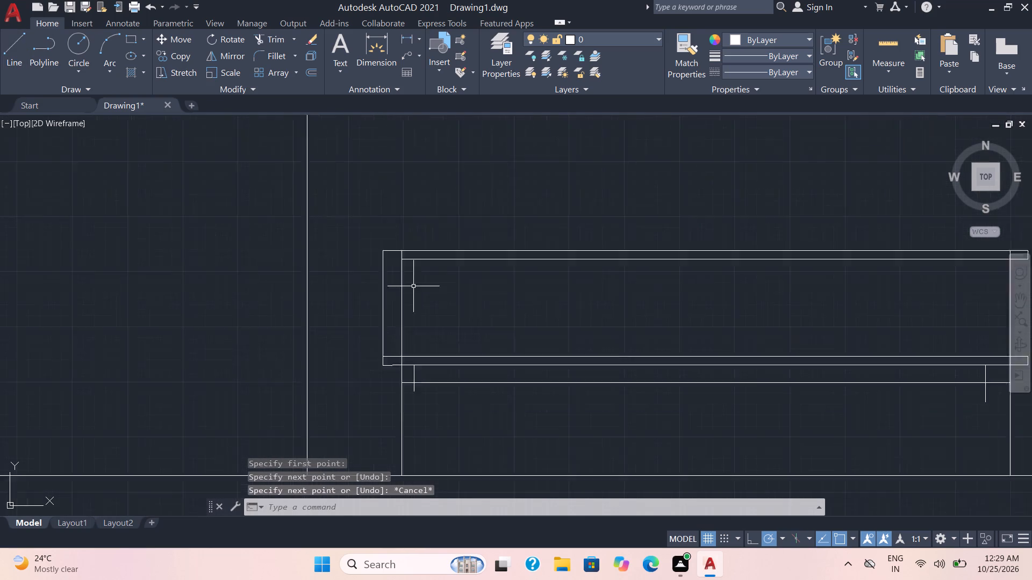
{"action": "scroll", "coordinate": [413, 286], "scroll_direction": "up", "scroll_amount": 1}
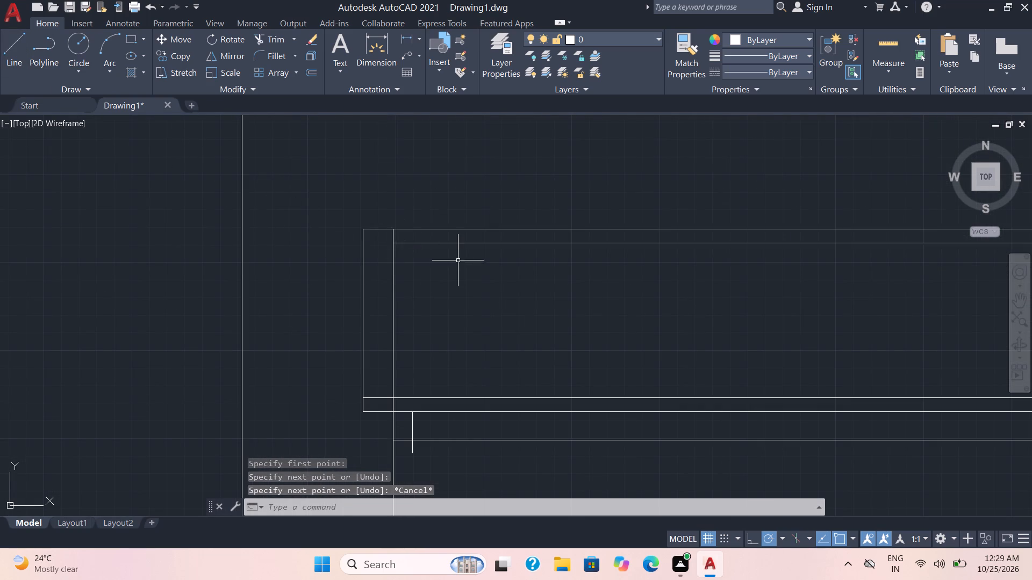
{"action": "left_click", "coordinate": [278, 38]}
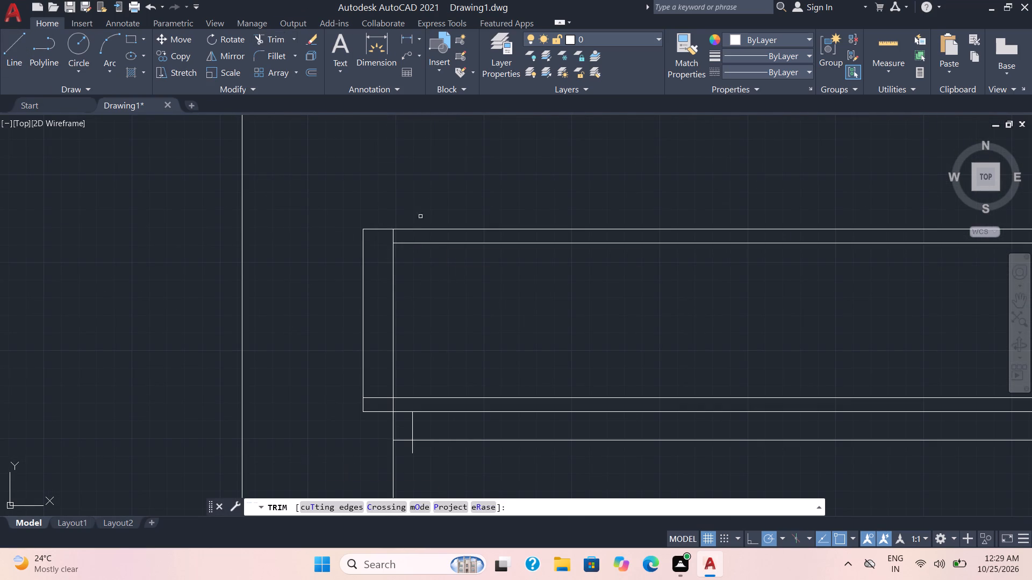
{"action": "scroll", "coordinate": [439, 241], "scroll_direction": "up", "scroll_amount": 1}
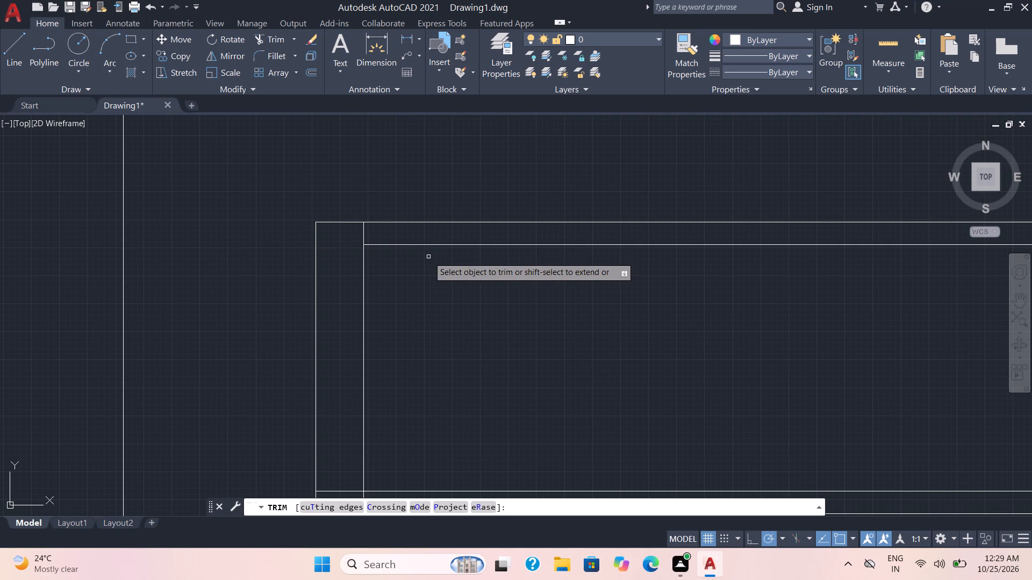
{"action": "left_click", "coordinate": [408, 244], "text": "shift"}
{"action": "scroll", "coordinate": [406, 315], "scroll_direction": "down", "scroll_amount": 3, "text": "shift"}
{"action": "scroll", "coordinate": [418, 357], "scroll_direction": "up", "scroll_amount": 3}
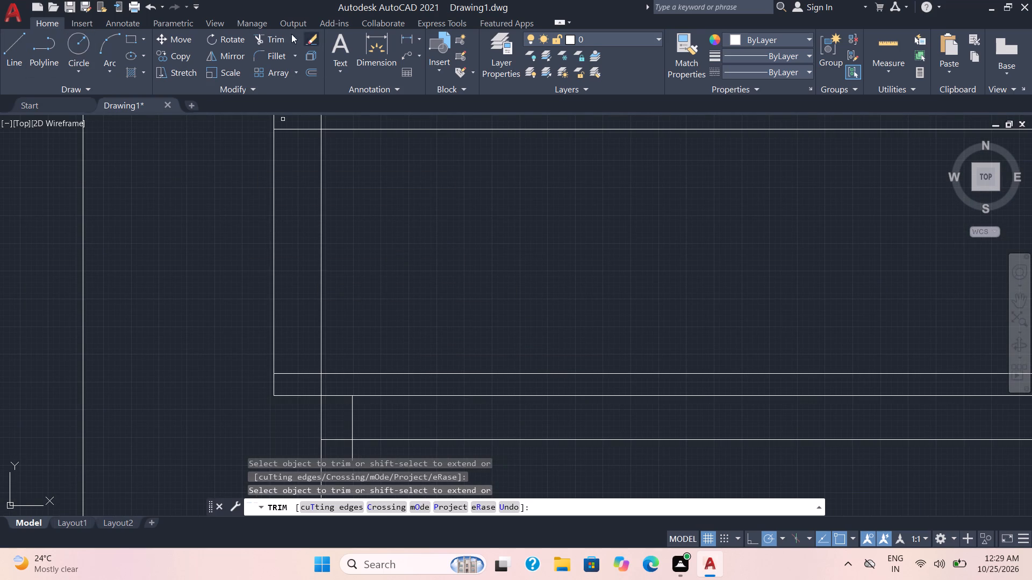
Trim away the left projection's outer vertical line between the upper and lower bands.
{"action": "left_click", "coordinate": [259, 35]}
{"action": "left_click_drag", "start_coordinate": [297, 288], "coordinate": [224, 286]}
Trim the short vertical near the rectangle's right edge and the lowest inner line back to their intersection.
{"action": "scroll", "coordinate": [259, 266], "scroll_direction": "down", "scroll_amount": 4}
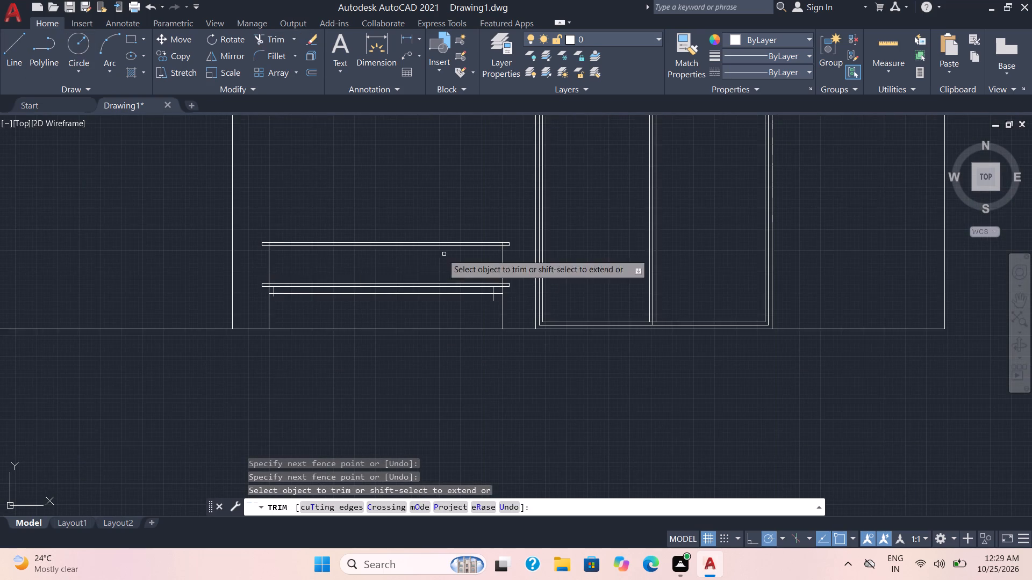
{"action": "scroll", "coordinate": [410, 254], "scroll_direction": "up", "scroll_amount": 3}
{"action": "scroll", "coordinate": [670, 275], "scroll_direction": "down", "scroll_amount": 2}
{"action": "scroll", "coordinate": [723, 213], "scroll_direction": "up", "scroll_amount": 3}
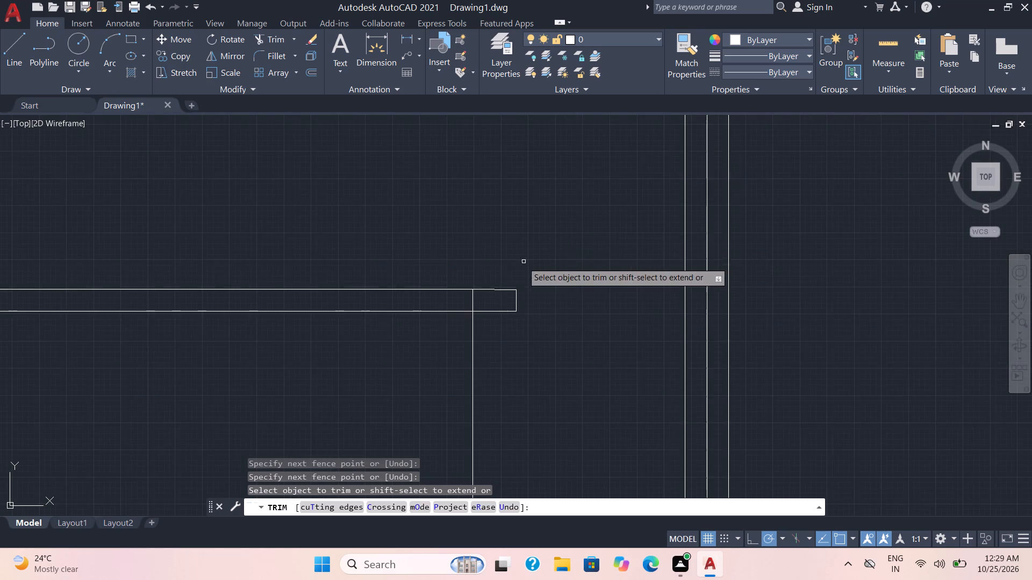
{"action": "scroll", "coordinate": [494, 282], "scroll_direction": "up", "scroll_amount": 1}
{"action": "scroll", "coordinate": [526, 320], "scroll_direction": "down", "scroll_amount": 3}
{"action": "middle_click_drag", "start_coordinate": [518, 364], "coordinate": [597, 162]}
{"action": "scroll", "coordinate": [571, 229], "scroll_direction": "up", "scroll_amount": 2}
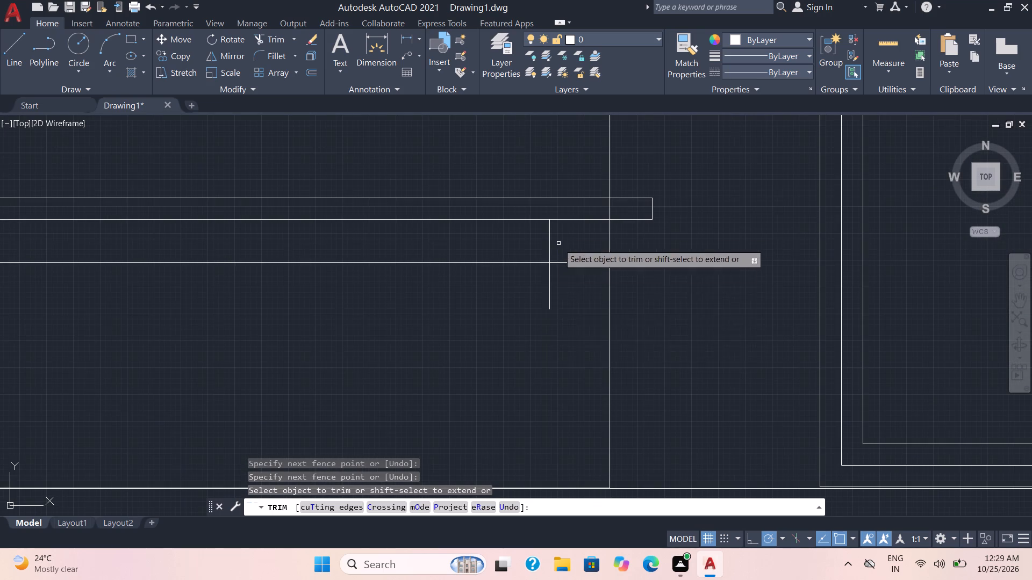
{"action": "left_click_drag", "start_coordinate": [541, 300], "coordinate": [570, 288]}
{"action": "scroll", "coordinate": [364, 321], "scroll_direction": "down", "scroll_amount": 2}
{"action": "scroll", "coordinate": [458, 299], "scroll_direction": "up", "scroll_amount": 2}
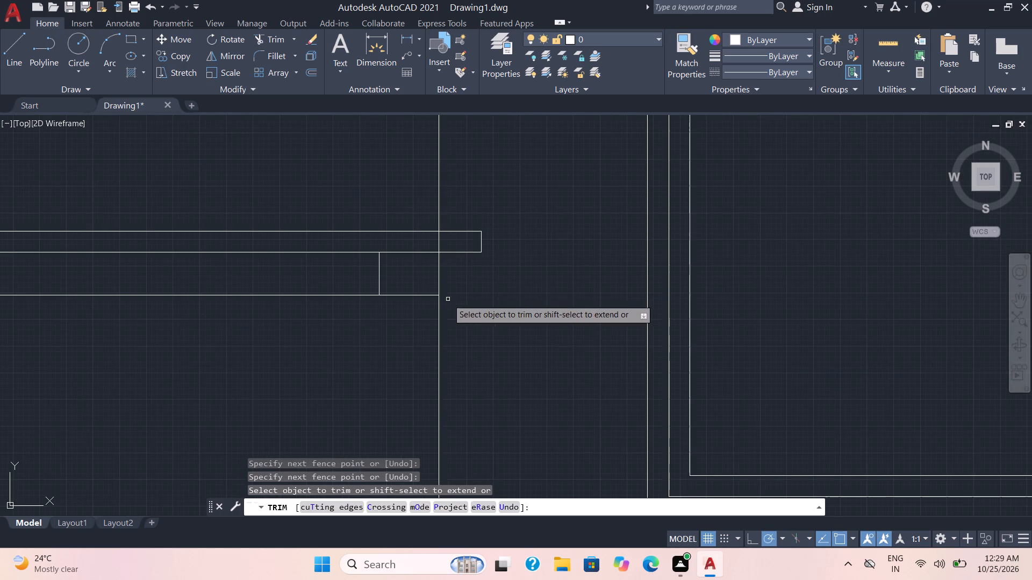
{"action": "left_click_drag", "start_coordinate": [415, 287], "coordinate": [386, 318]}
Trim the short vertical near the rectangle's left edge and the lowest inner line back to their intersection.
{"action": "scroll", "coordinate": [332, 314], "scroll_direction": "down", "scroll_amount": 3}
{"action": "middle_click_drag", "start_coordinate": [231, 321], "coordinate": [603, 312]}
{"action": "scroll", "coordinate": [389, 309], "scroll_direction": "up", "scroll_amount": 3}
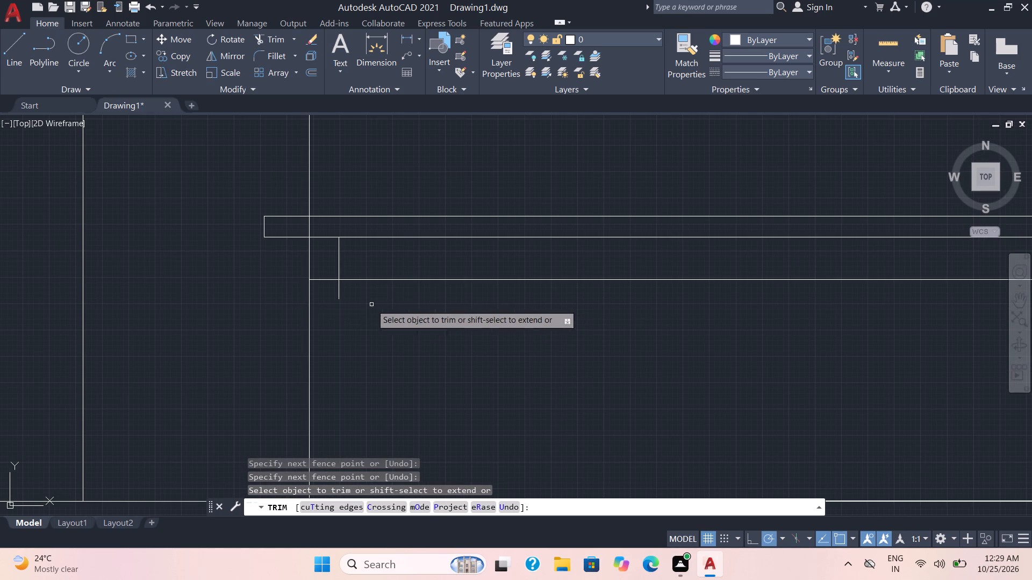
{"action": "left_click_drag", "start_coordinate": [319, 271], "coordinate": [346, 301]}
{"action": "scroll", "coordinate": [478, 351], "scroll_direction": "down", "scroll_amount": 3}
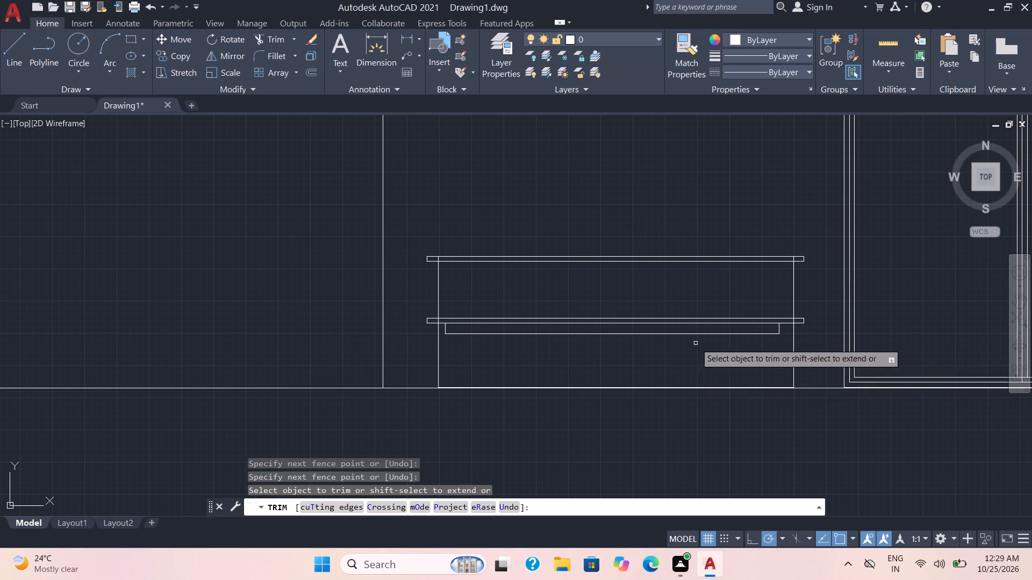
Offset the rectangle's left vertical edge 2" inward.
{"action": "scroll", "coordinate": [663, 335], "scroll_direction": "down", "scroll_amount": 1}
{"action": "scroll", "coordinate": [606, 312], "scroll_direction": "up", "scroll_amount": 1}
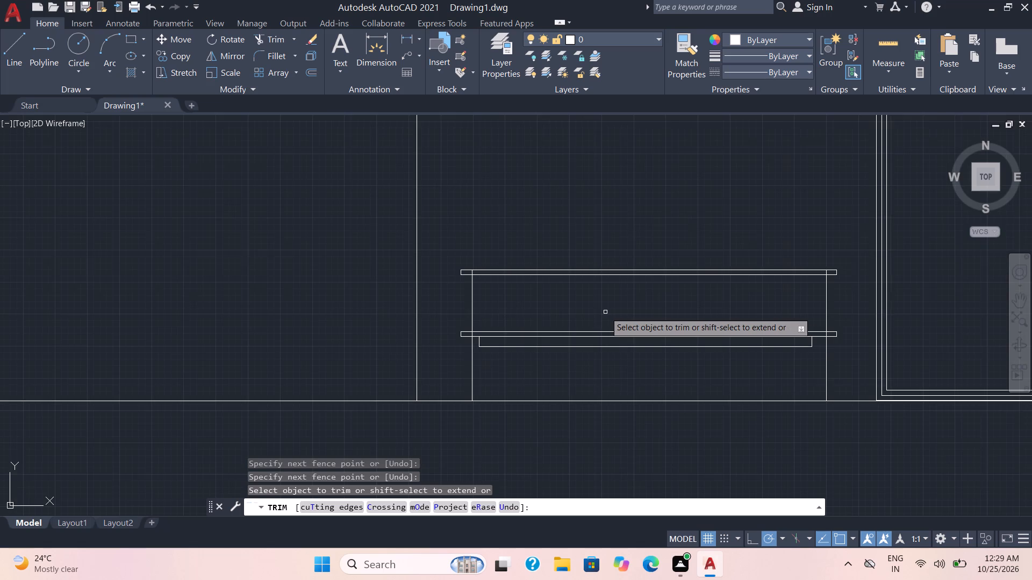
{"action": "scroll", "coordinate": [605, 312], "scroll_direction": "up", "scroll_amount": 1}
{"action": "scroll", "coordinate": [586, 377], "scroll_direction": "down", "scroll_amount": 1}
{"action": "middle_click_drag", "start_coordinate": [590, 380], "coordinate": [683, 309]}
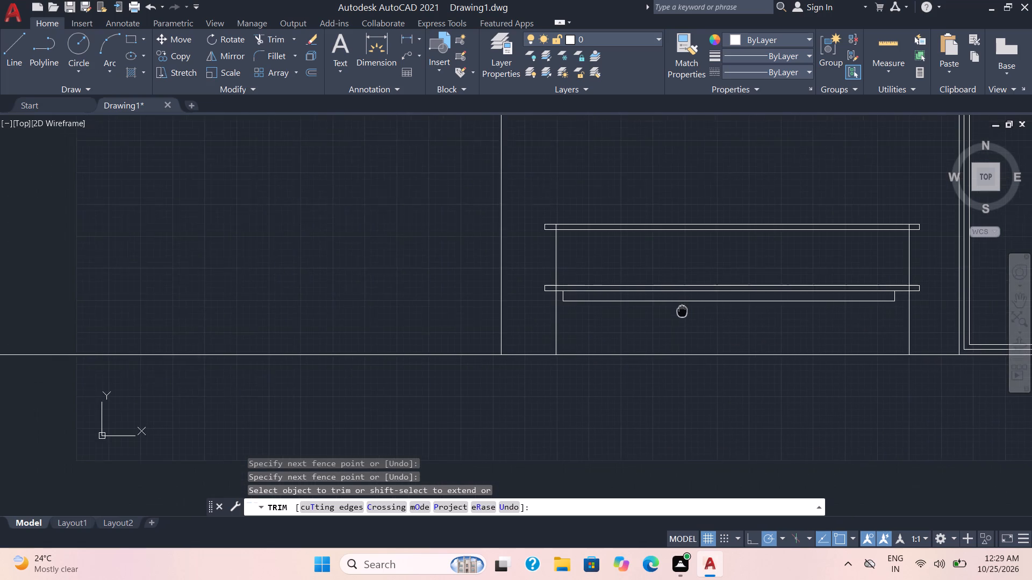
{"action": "middle_click_drag", "start_coordinate": [683, 309], "coordinate": [684, 309]}
{"action": "scroll", "coordinate": [551, 340], "scroll_direction": "up", "scroll_amount": 2}
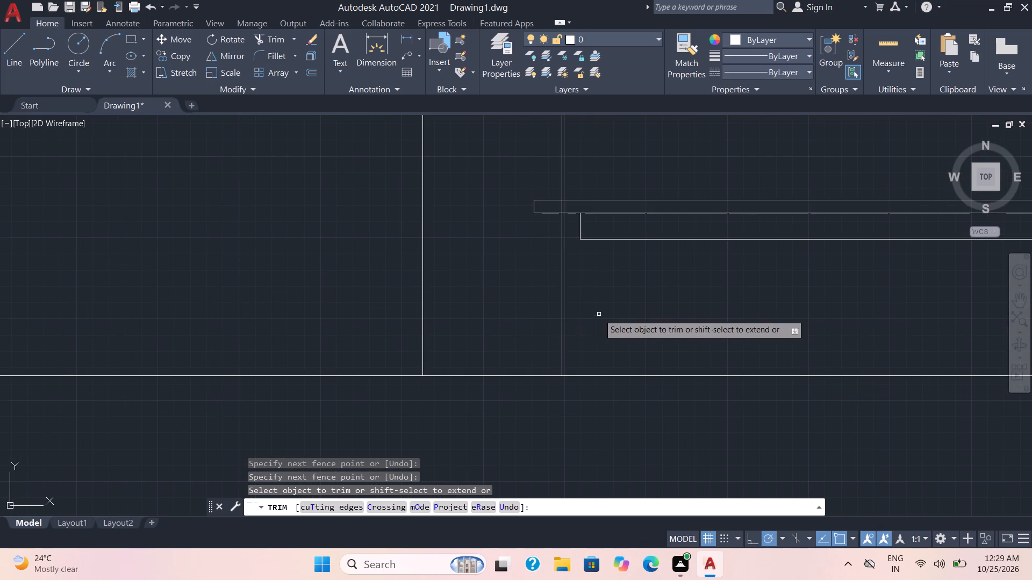
{"action": "key", "text": "Escape"}
{"action": "key", "text": "o"}
{"action": "key", "text": "Return"}
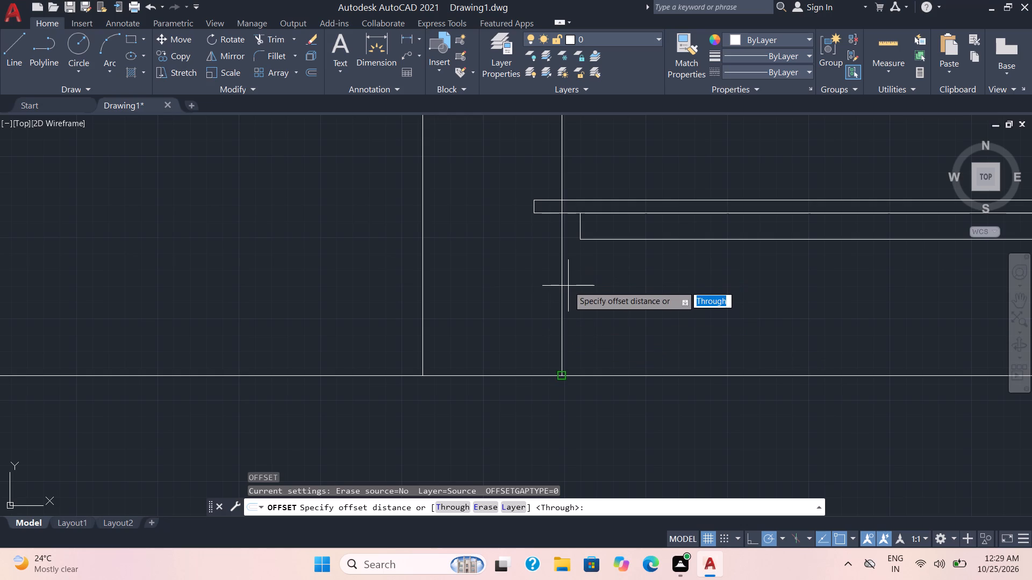
{"action": "type", "text": "2\""}
{"action": "key", "text": "Return"}
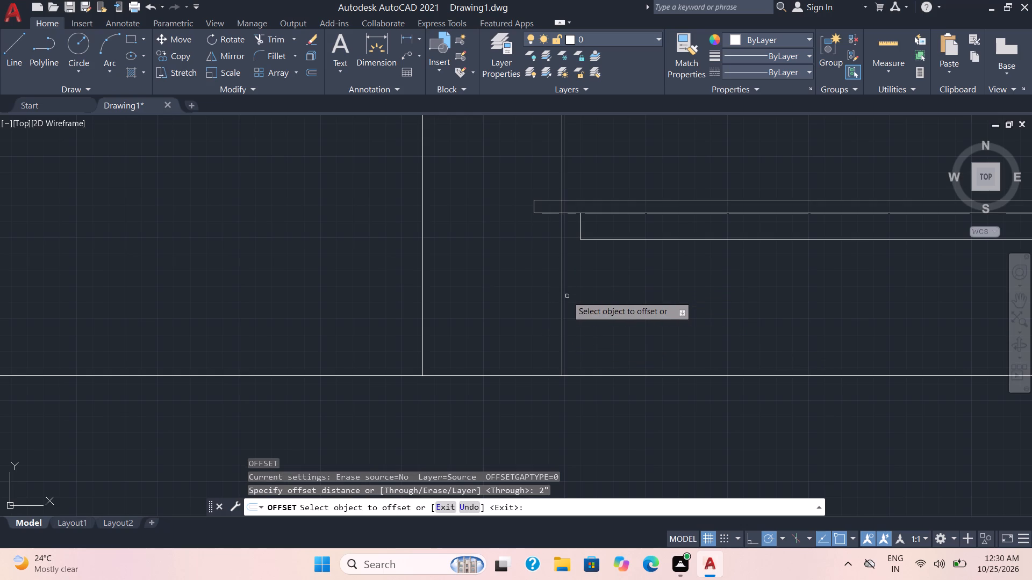
{"action": "left_click", "coordinate": [563, 312]}
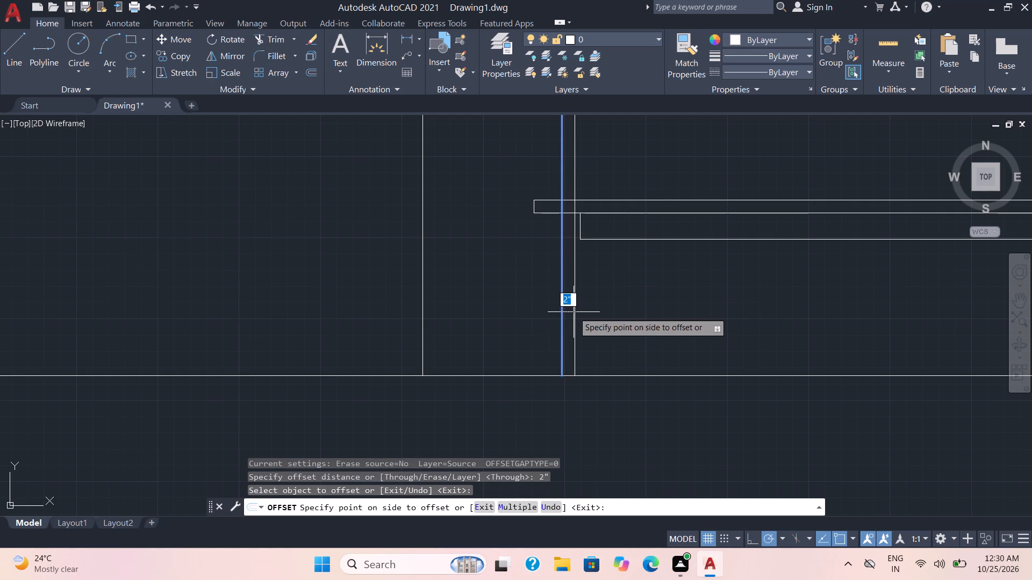
{"action": "left_click", "coordinate": [574, 312]}
Offset the rectangle's right vertical edge 2" inward.
{"action": "scroll", "coordinate": [667, 309], "scroll_direction": "down", "scroll_amount": 2}
{"action": "middle_click_drag", "start_coordinate": [714, 309], "coordinate": [499, 302]}
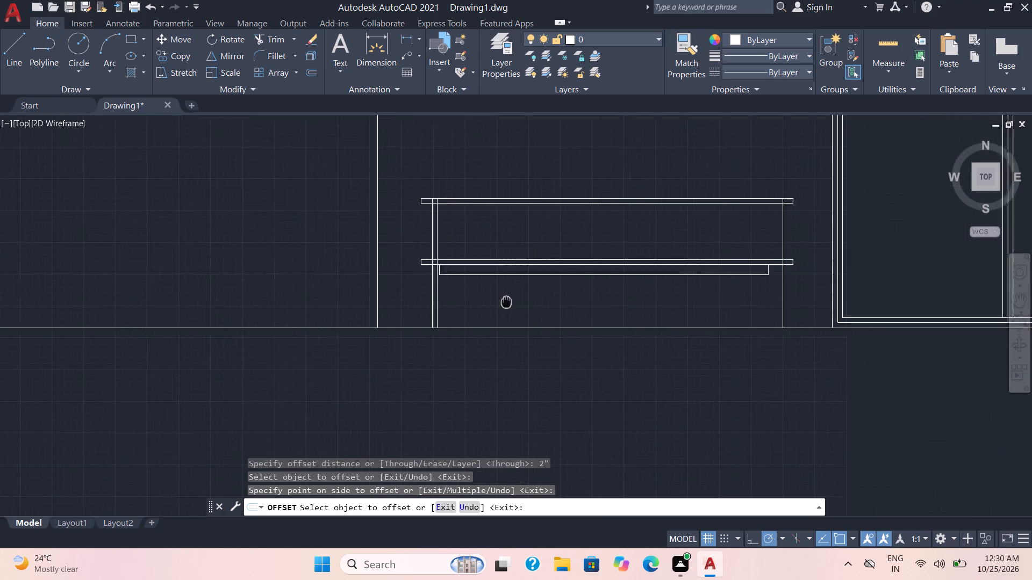
{"action": "middle_click_drag", "start_coordinate": [499, 302], "coordinate": [420, 300]}
{"action": "scroll", "coordinate": [683, 315], "scroll_direction": "up", "scroll_amount": 2}
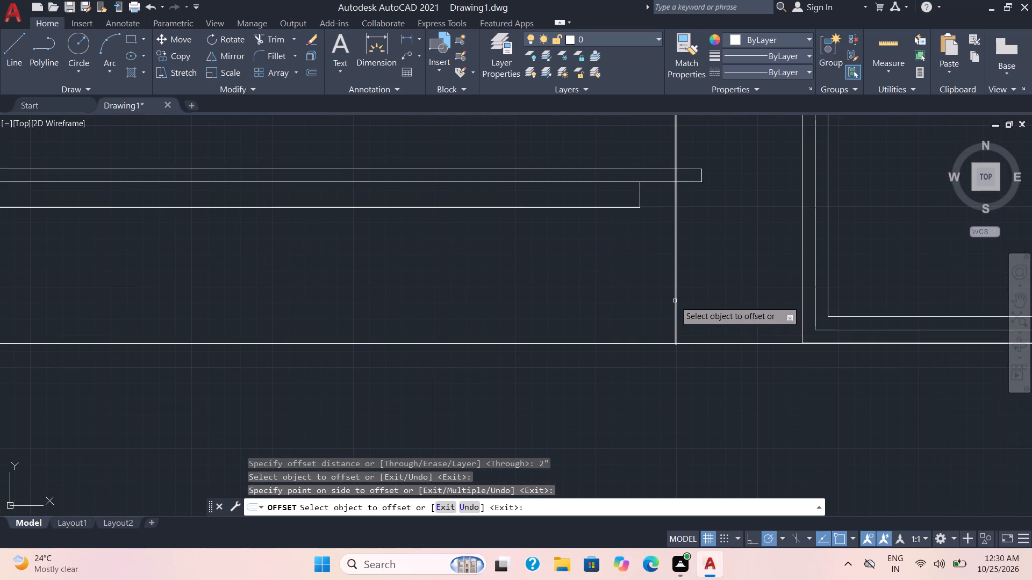
{"action": "left_click", "coordinate": [675, 300]}
{"action": "left_click", "coordinate": [651, 305]}
{"action": "scroll", "coordinate": [609, 308], "scroll_direction": "down", "scroll_amount": 1}
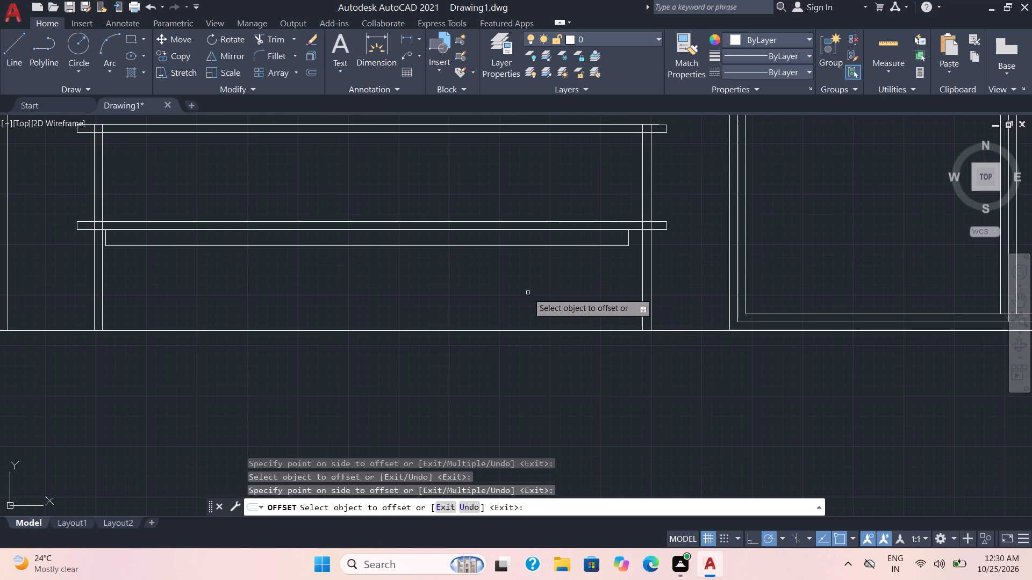
{"action": "key", "text": "Escape"}
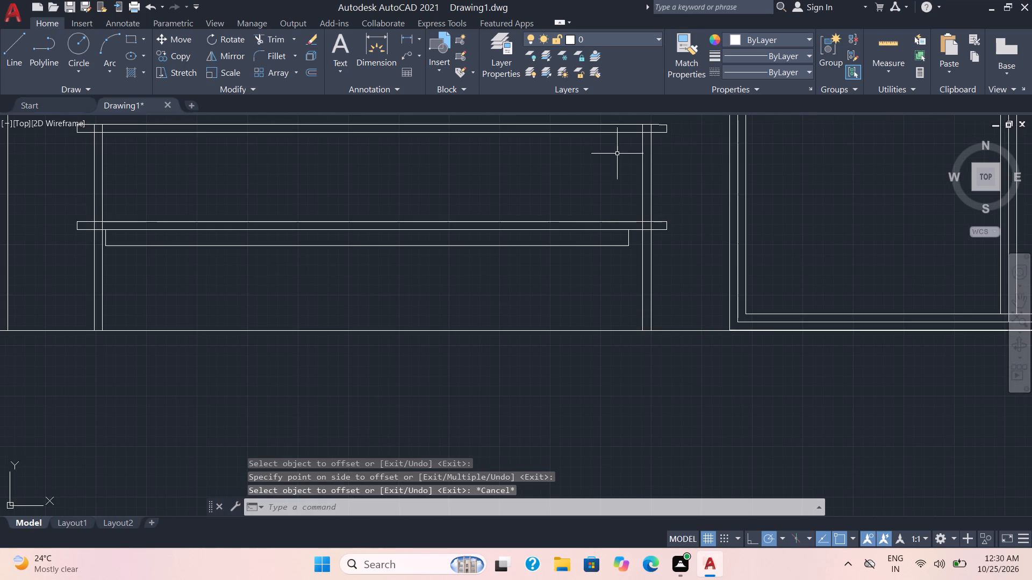
Trim the inner leg lines above the table's lower band at both ends, including the pieces inside the upper band.
{"action": "left_click", "coordinate": [270, 42]}
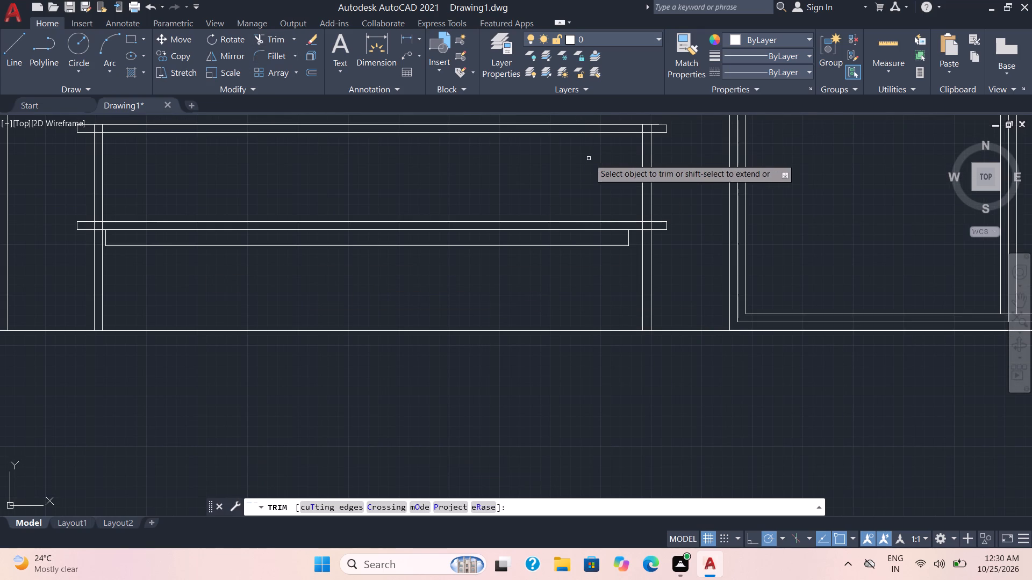
{"action": "scroll", "coordinate": [625, 161], "scroll_direction": "up", "scroll_amount": 1}
{"action": "left_click", "coordinate": [650, 158]}
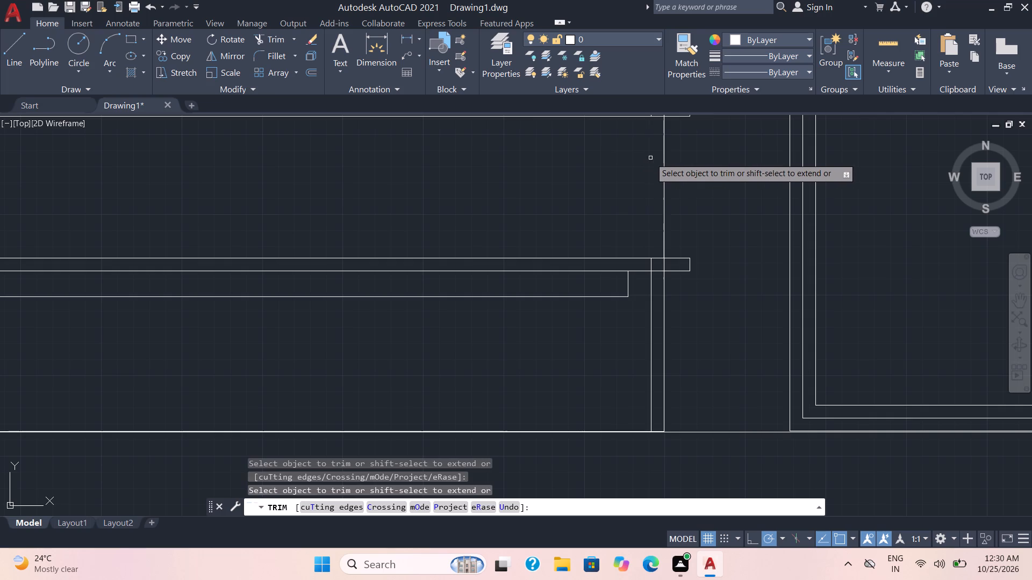
{"action": "middle_click_drag", "start_coordinate": [622, 156], "coordinate": [623, 281]}
{"action": "scroll", "coordinate": [648, 229], "scroll_direction": "up", "scroll_amount": 2}
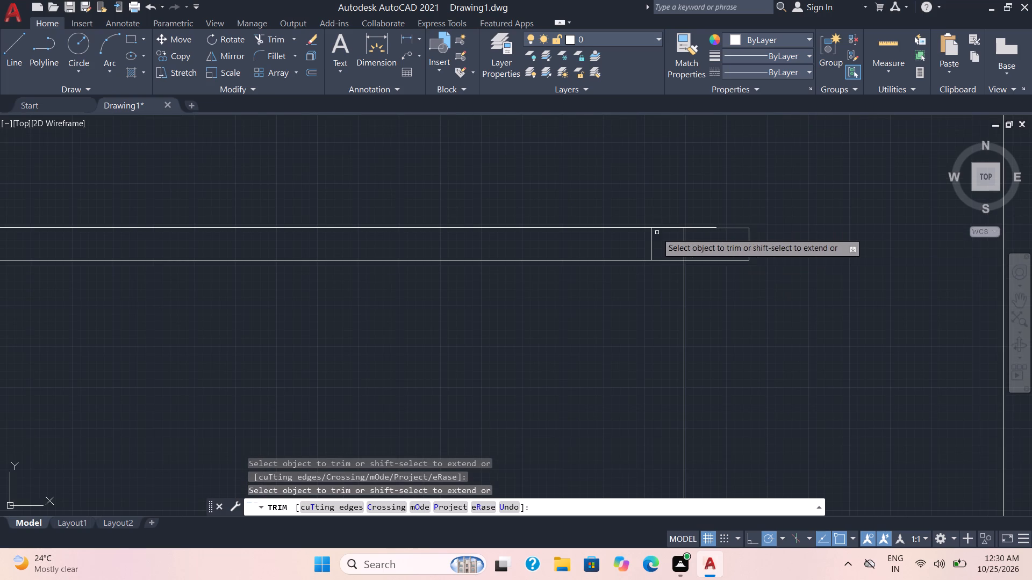
{"action": "left_click_drag", "start_coordinate": [660, 242], "coordinate": [611, 241]}
{"action": "scroll", "coordinate": [605, 243], "scroll_direction": "down", "scroll_amount": 5}
{"action": "scroll", "coordinate": [429, 266], "scroll_direction": "up", "scroll_amount": 3}
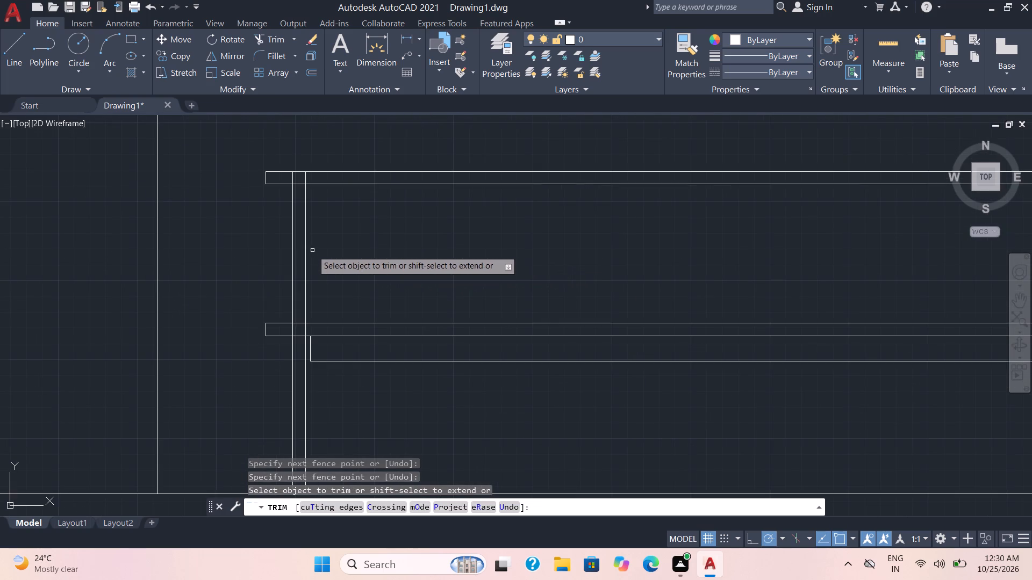
{"action": "scroll", "coordinate": [311, 249], "scroll_direction": "up", "scroll_amount": 1}
{"action": "left_click_drag", "start_coordinate": [296, 257], "coordinate": [334, 257]}
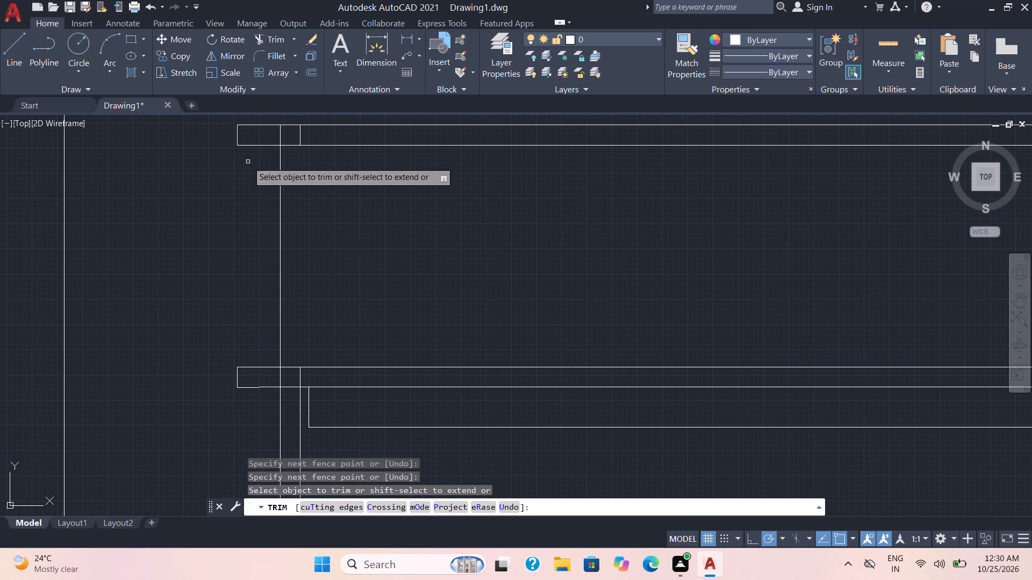
{"action": "scroll", "coordinate": [259, 157], "scroll_direction": "up", "scroll_amount": 1}
{"action": "left_click_drag", "start_coordinate": [312, 127], "coordinate": [336, 122]}
{"action": "scroll", "coordinate": [344, 175], "scroll_direction": "down", "scroll_amount": 4}
{"action": "key", "text": "Escape"}
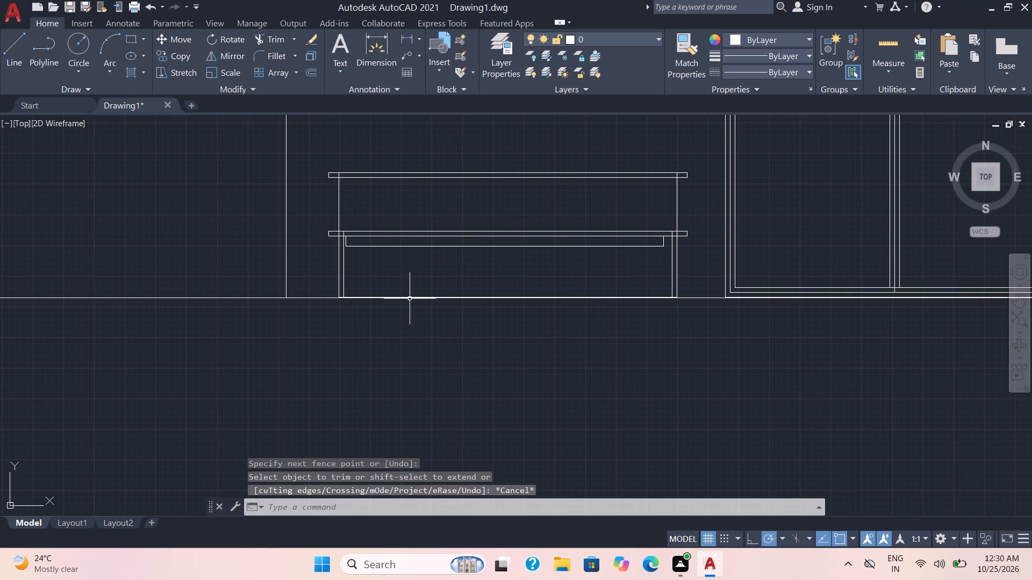
Join the horizontal line beneath the lower band and its two short end verticals into one polyline.
{"action": "scroll", "coordinate": [409, 265], "scroll_direction": "up", "scroll_amount": 1}
{"action": "left_click", "coordinate": [516, 263]}
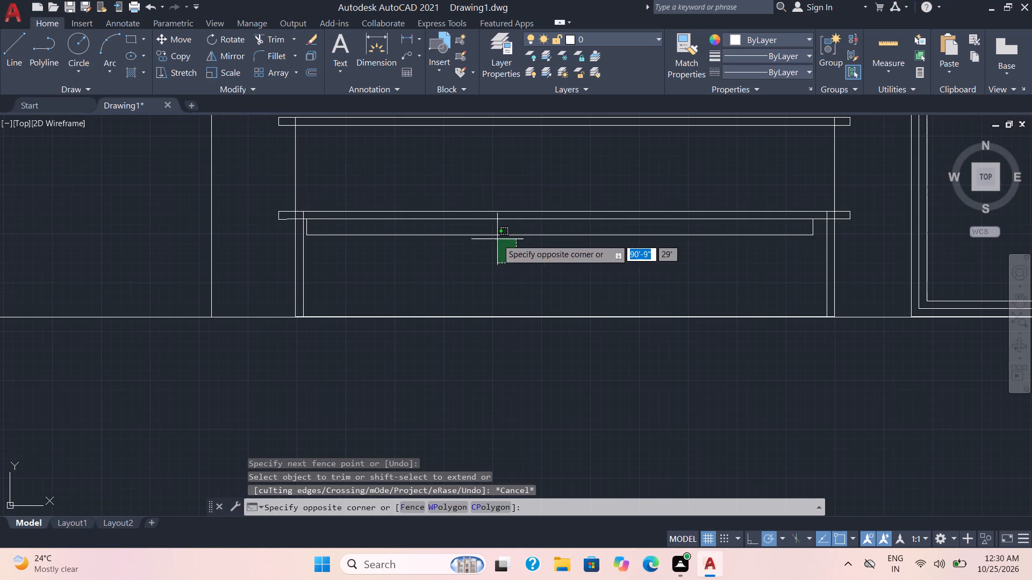
{"action": "left_click", "coordinate": [493, 231]}
{"action": "scroll", "coordinate": [324, 235], "scroll_direction": "up", "scroll_amount": 2}
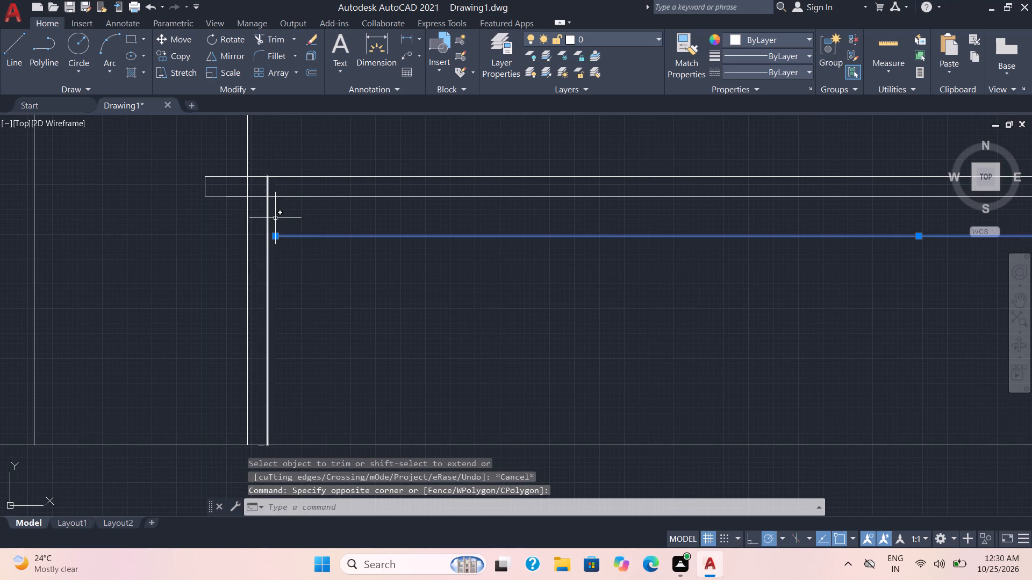
{"action": "left_click", "coordinate": [275, 218]}
{"action": "scroll", "coordinate": [508, 224], "scroll_direction": "down", "scroll_amount": 2}
{"action": "scroll", "coordinate": [862, 239], "scroll_direction": "up", "scroll_amount": 1}
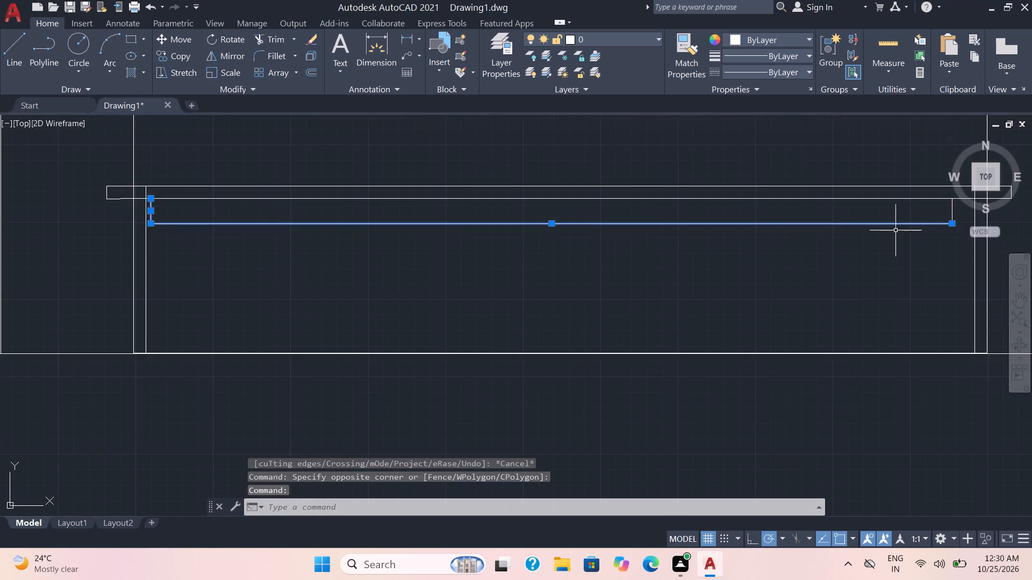
{"action": "scroll", "coordinate": [908, 230], "scroll_direction": "up", "scroll_amount": 1}
{"action": "middle_click_drag", "start_coordinate": [946, 218], "coordinate": [684, 277]}
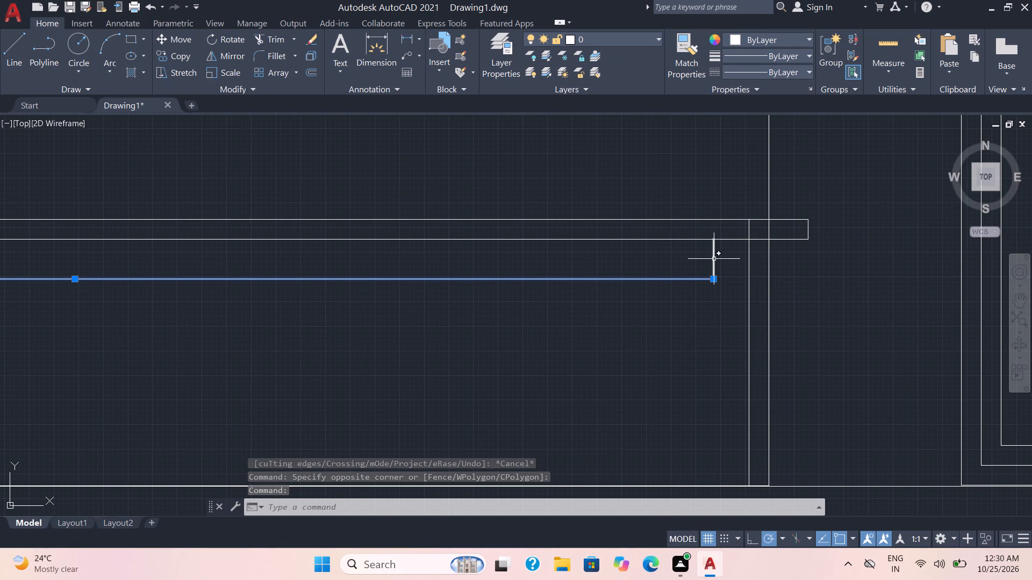
{"action": "left_click", "coordinate": [715, 259]}
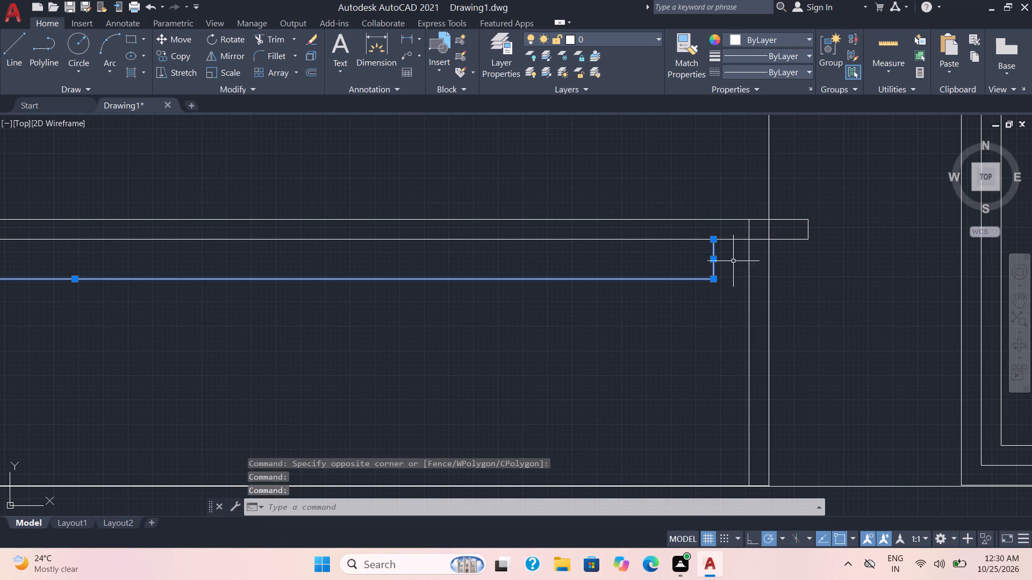
{"action": "key", "text": "j"}
{"action": "key", "text": "shift+Return"}
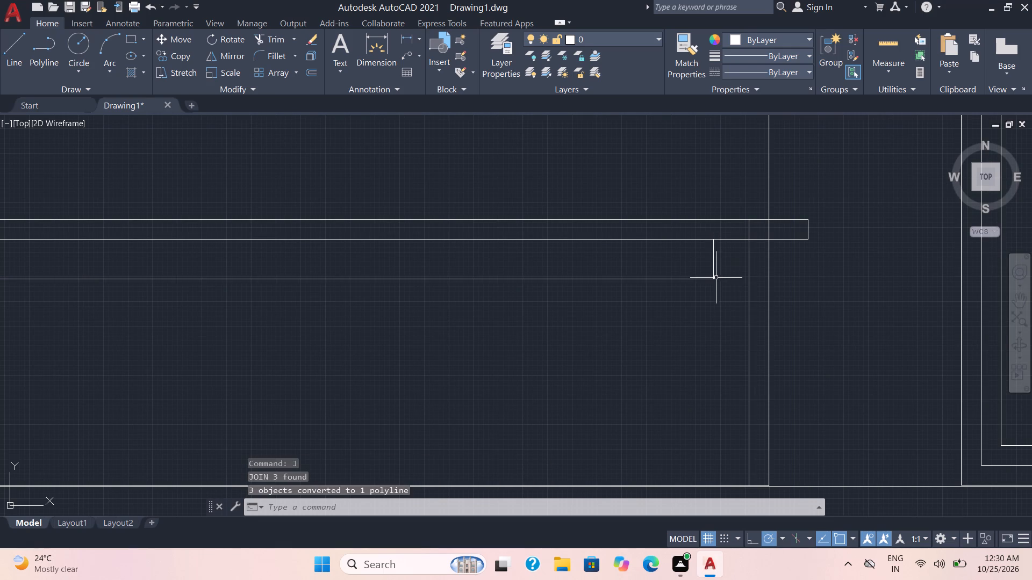
Move the joined polyline beneath the lower band 2" horizontally toward the table's right leg.
{"action": "left_click", "coordinate": [712, 279]}
{"action": "key", "text": "m"}
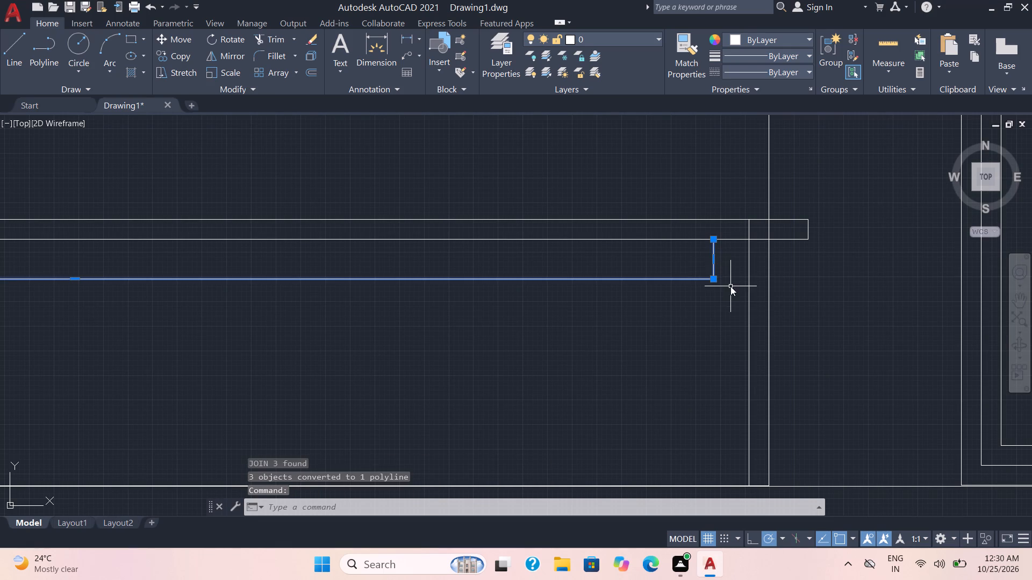
{"action": "key", "text": "shift+Return"}
{"action": "left_click", "coordinate": [712, 277]}
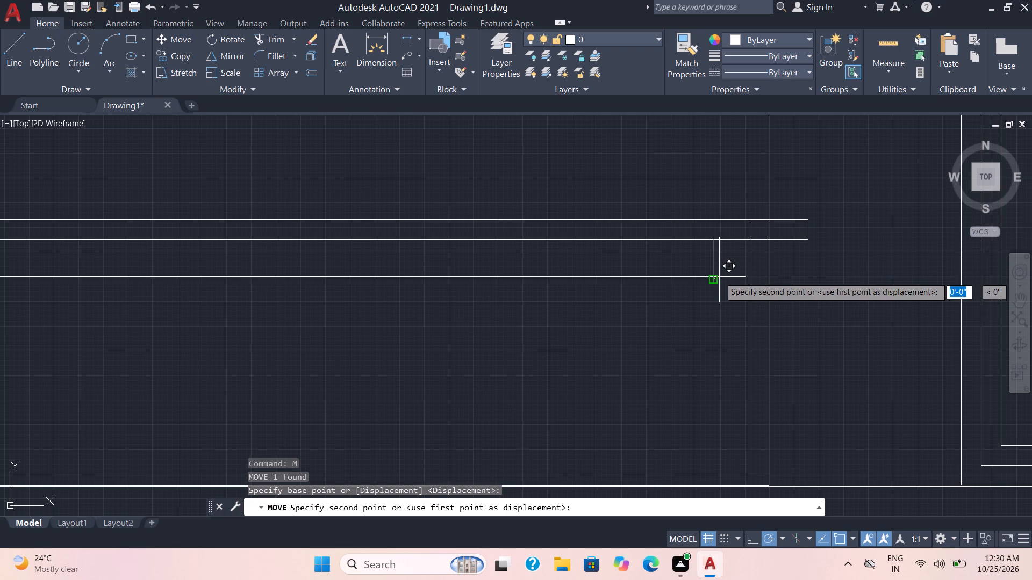
{"action": "scroll", "coordinate": [721, 279], "scroll_direction": "down", "scroll_amount": 1}
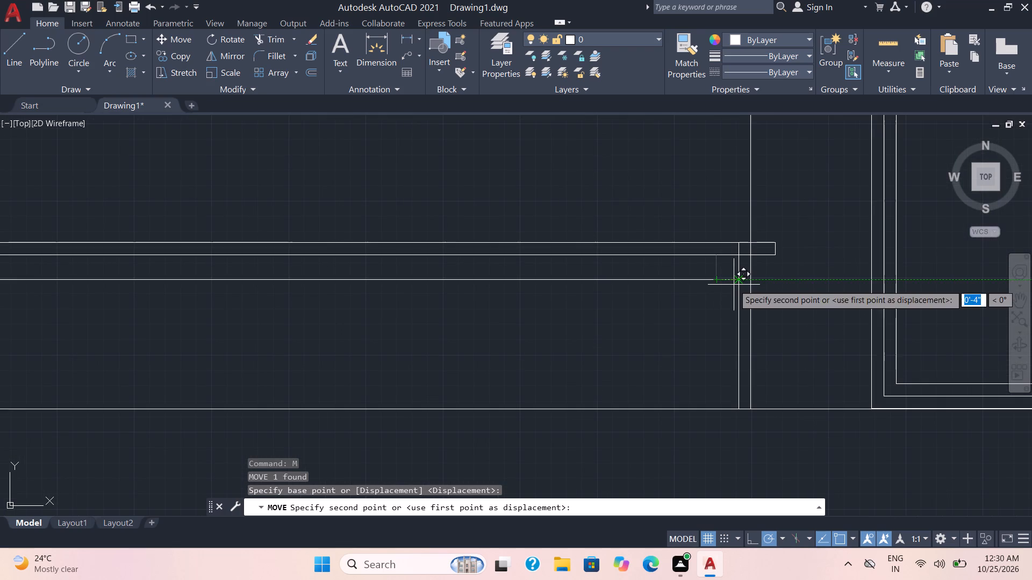
{"action": "scroll", "coordinate": [715, 287], "scroll_direction": "down", "scroll_amount": 1}
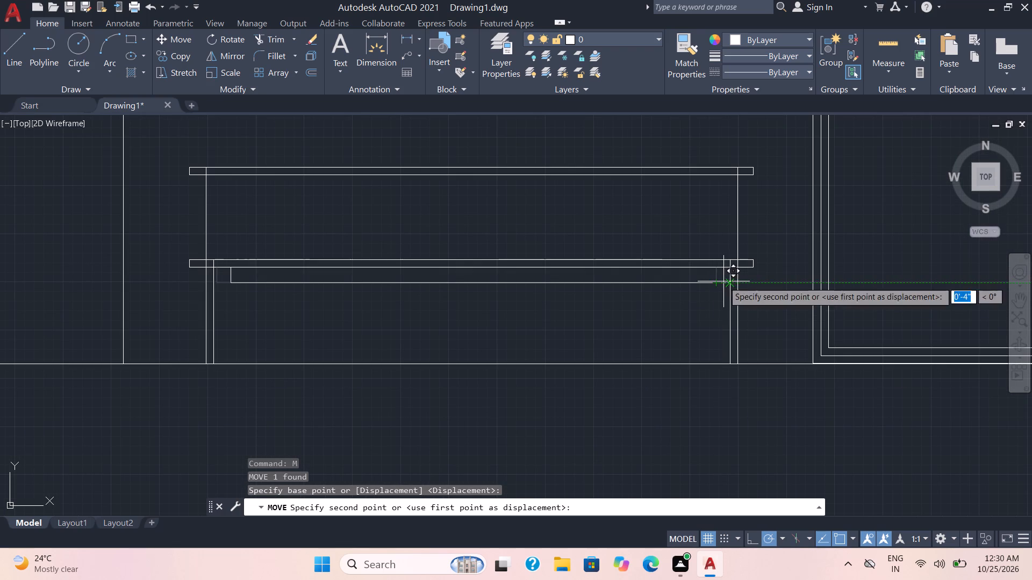
{"action": "scroll", "coordinate": [723, 280], "scroll_direction": "up", "scroll_amount": 1}
{"action": "scroll", "coordinate": [714, 284], "scroll_direction": "down", "scroll_amount": 2}
{"action": "middle_click_drag", "start_coordinate": [716, 284], "coordinate": [778, 279]}
{"action": "scroll", "coordinate": [779, 279], "scroll_direction": "up", "scroll_amount": 1}
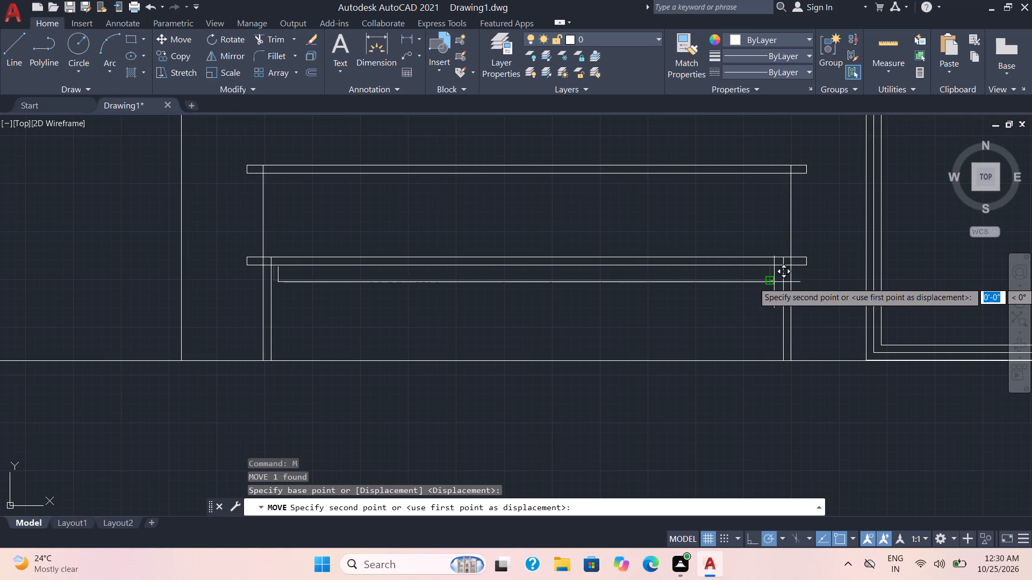
{"action": "scroll", "coordinate": [775, 282], "scroll_direction": "up", "scroll_amount": 1}
{"action": "scroll", "coordinate": [778, 282], "scroll_direction": "down", "scroll_amount": 2}
{"action": "middle_click_drag", "start_coordinate": [778, 282], "coordinate": [851, 271]}
{"action": "scroll", "coordinate": [851, 271], "scroll_direction": "up", "scroll_amount": 2}
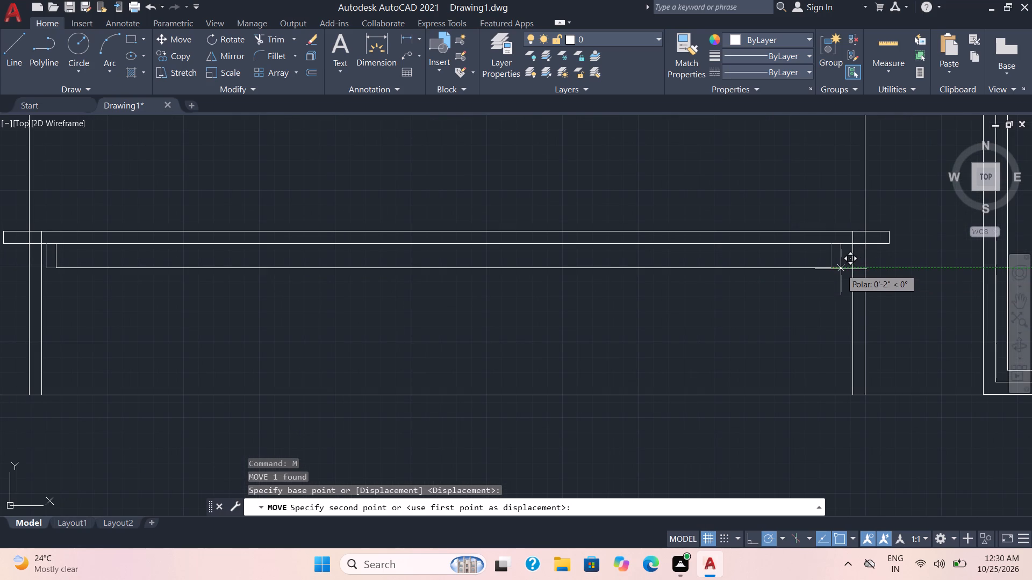
{"action": "left_click", "coordinate": [841, 269]}
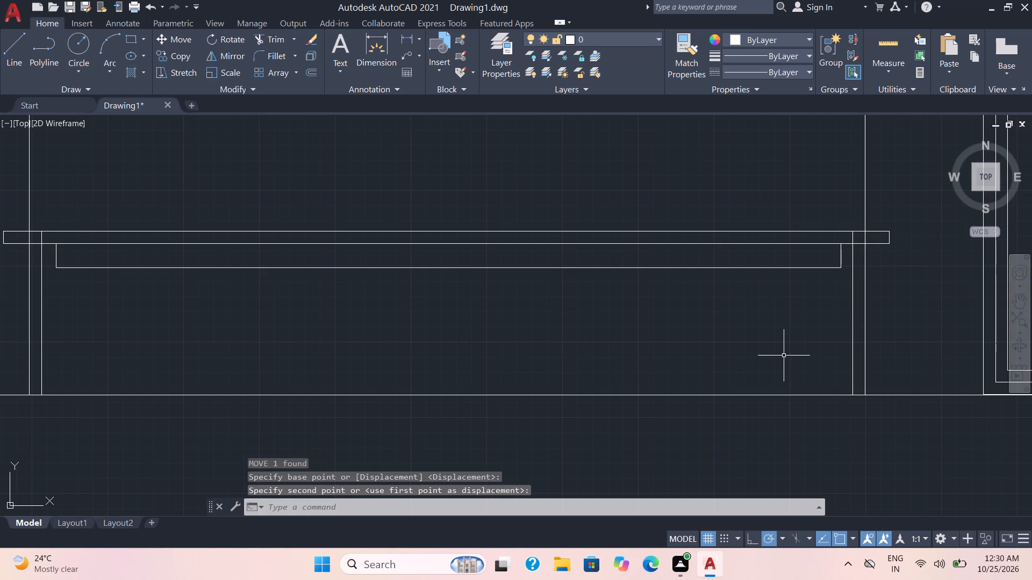
{"action": "key", "text": "Escape"}
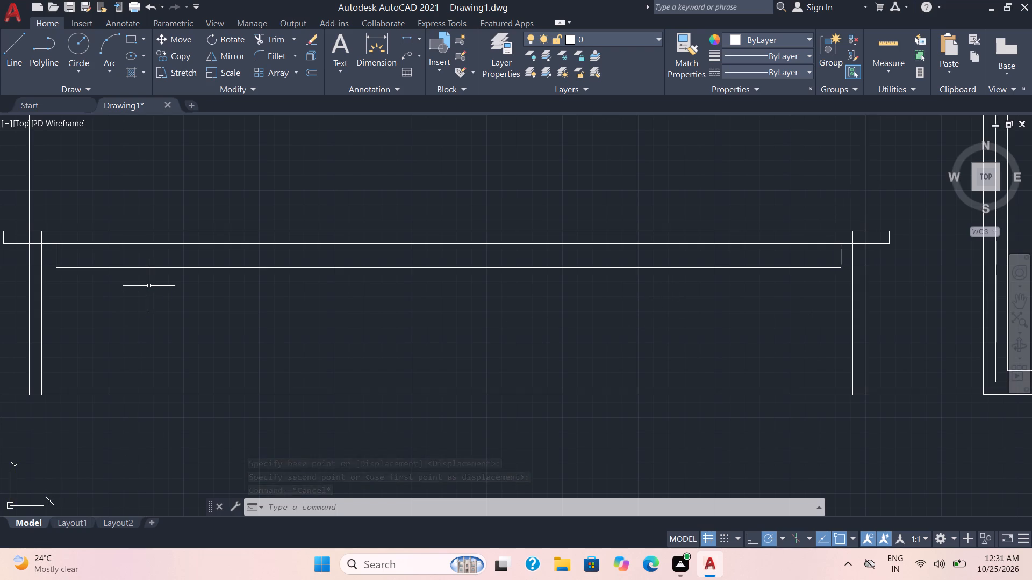
Examine the finished table together with the compartments and framed openings of the large rectangle.
{"action": "scroll", "coordinate": [149, 286], "scroll_direction": "down", "scroll_amount": 1}
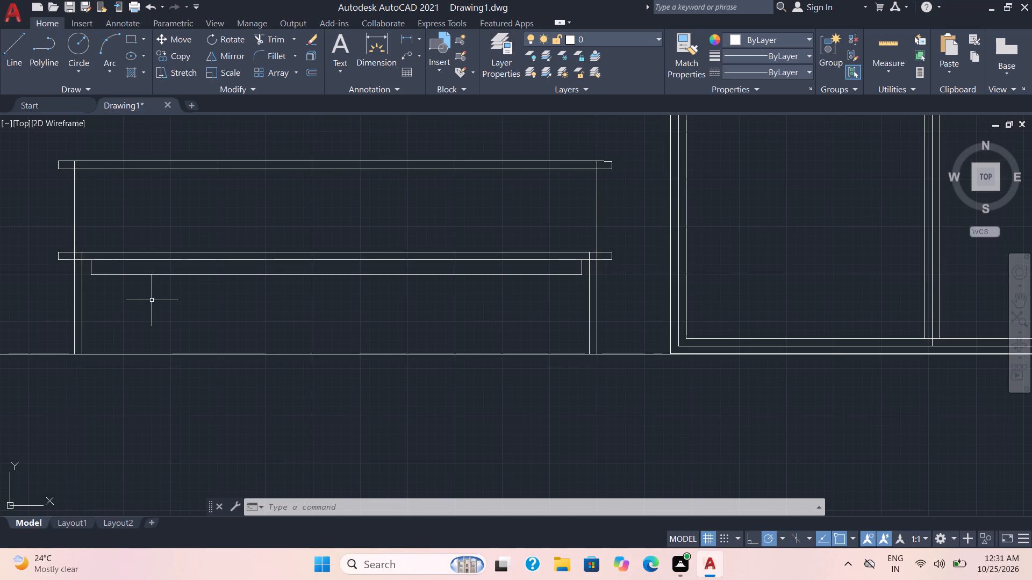
{"action": "scroll", "coordinate": [152, 300], "scroll_direction": "down", "scroll_amount": 2}
{"action": "scroll", "coordinate": [152, 300], "scroll_direction": "up", "scroll_amount": 2}
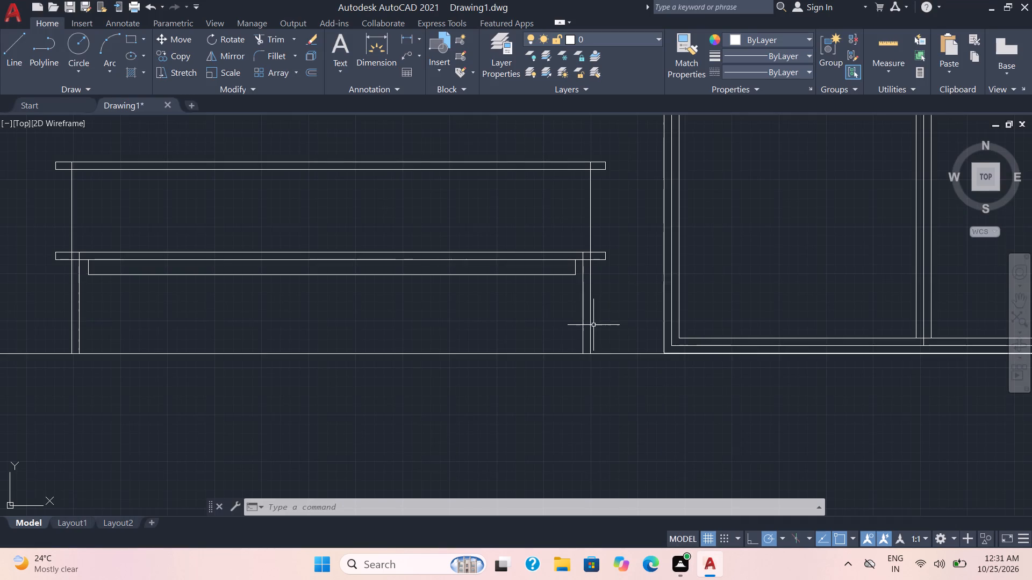
{"action": "scroll", "coordinate": [593, 325], "scroll_direction": "down", "scroll_amount": 1}
{"action": "scroll", "coordinate": [544, 288], "scroll_direction": "down", "scroll_amount": 1}
{"action": "middle_click_drag", "start_coordinate": [520, 247], "coordinate": [535, 275]}
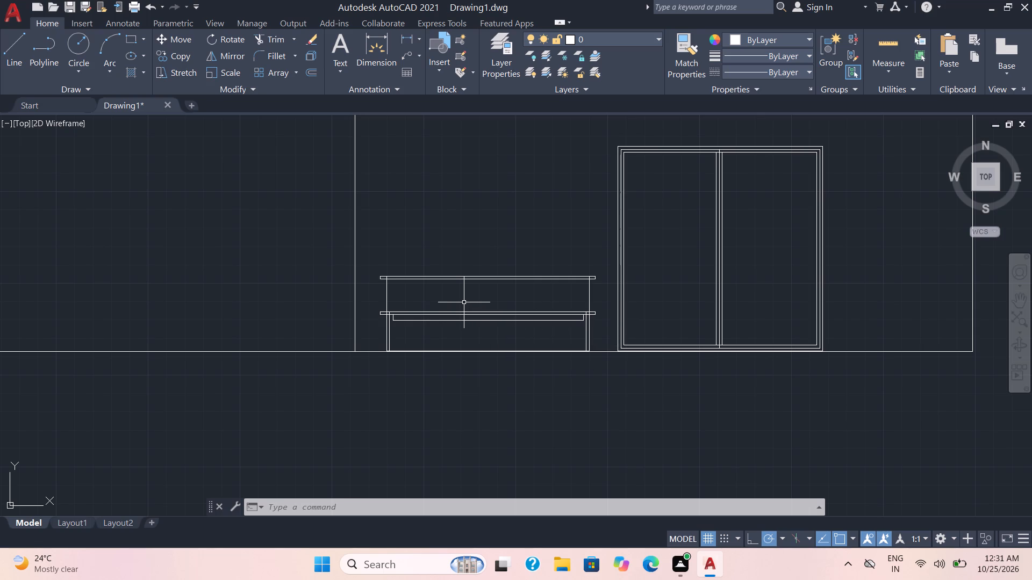
{"action": "middle_click_drag", "start_coordinate": [746, 294], "coordinate": [847, 285]}
{"action": "scroll", "coordinate": [272, 278], "scroll_direction": "down", "scroll_amount": 2}
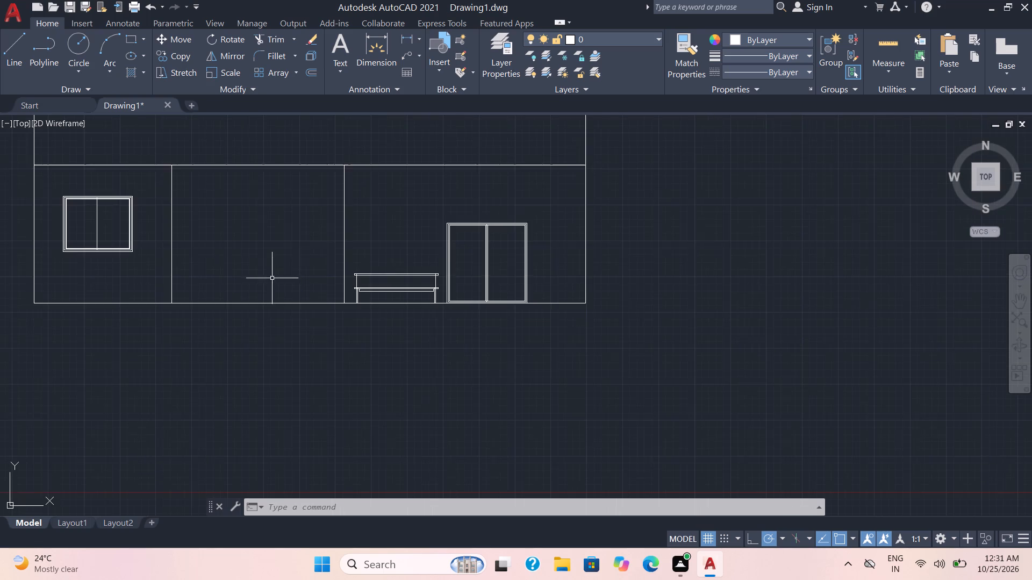
{"action": "middle_click_drag", "start_coordinate": [300, 242], "coordinate": [440, 266]}
{"action": "scroll", "coordinate": [406, 252], "scroll_direction": "up", "scroll_amount": 2}
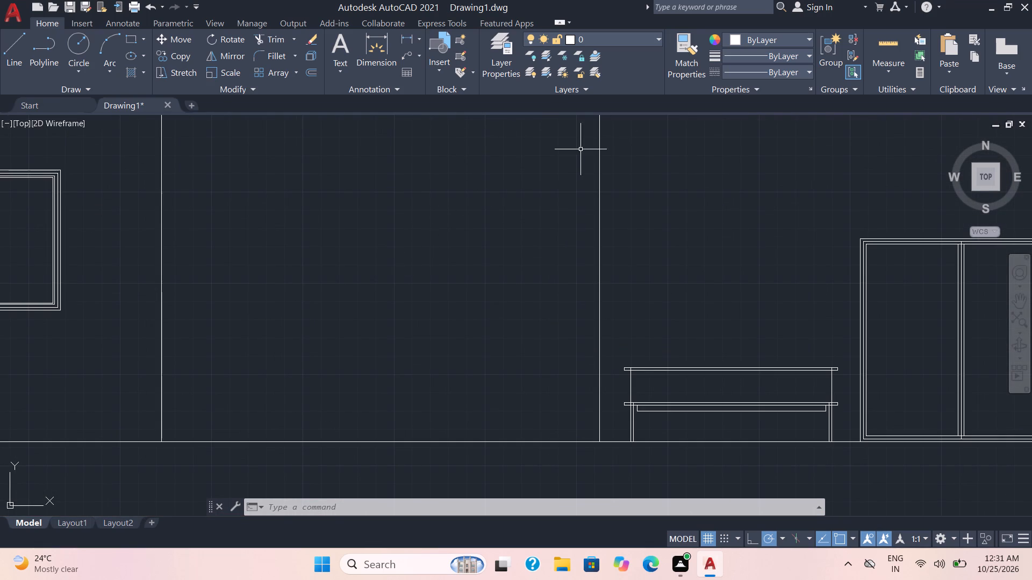
{"action": "scroll", "coordinate": [412, 319], "scroll_direction": "down", "scroll_amount": 1}
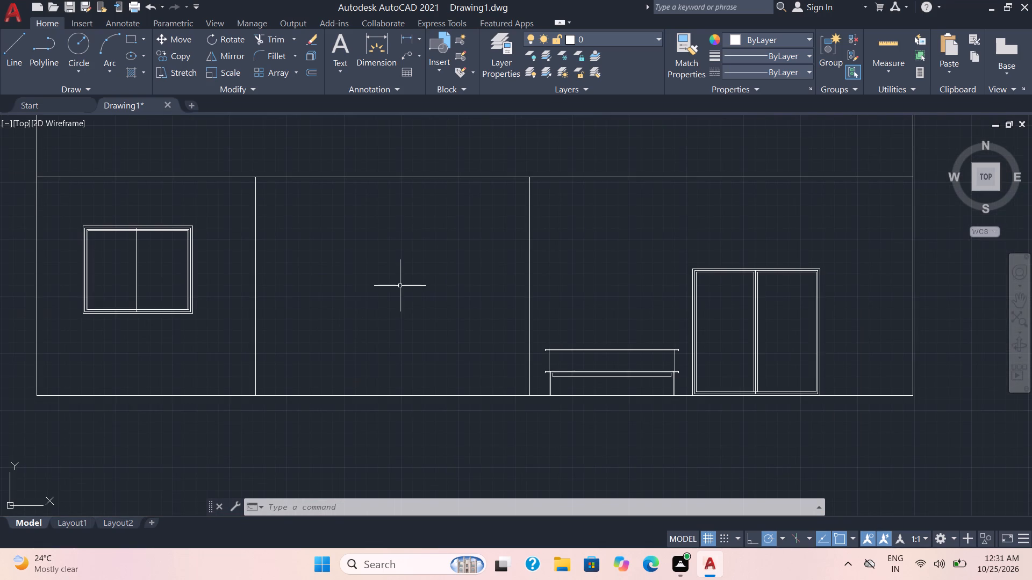
{"action": "middle_click_drag", "start_coordinate": [399, 285], "coordinate": [415, 295]}
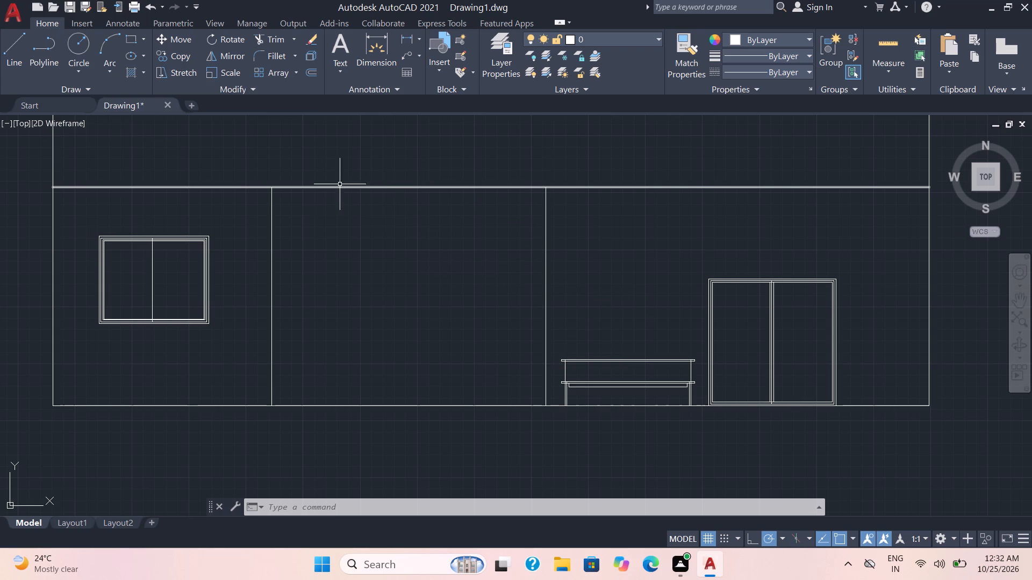
Draw lines from the middle compartment's top-left corner about 9" up, about 25' across, and down to its top-right corner.
{"action": "left_click", "coordinate": [6, 48]}
{"action": "scroll", "coordinate": [252, 191], "scroll_direction": "up", "scroll_amount": 2}
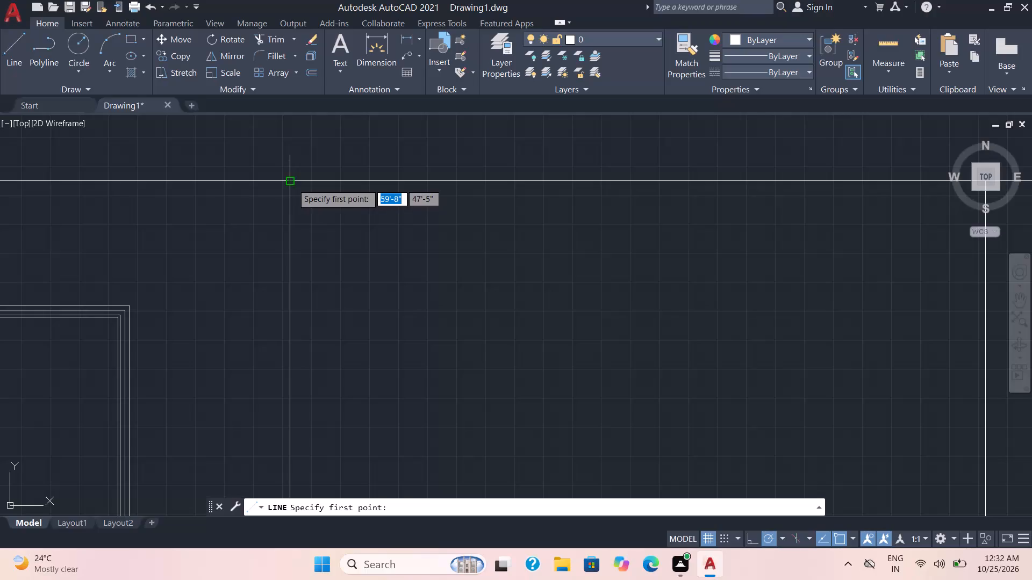
{"action": "left_click", "coordinate": [292, 183]}
{"action": "left_click", "coordinate": [292, 160]}
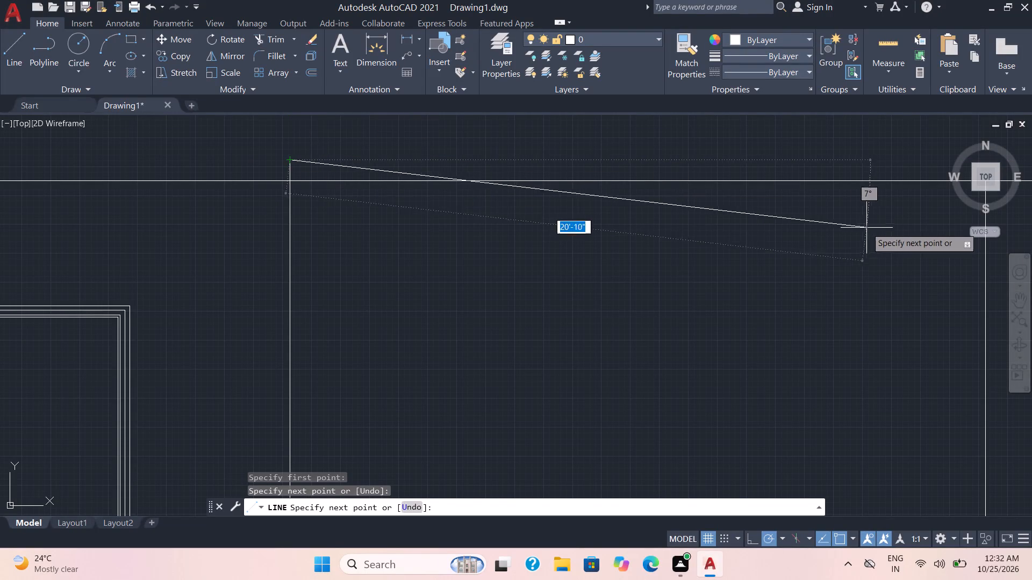
{"action": "middle_click_drag", "start_coordinate": [712, 264], "coordinate": [484, 430]}
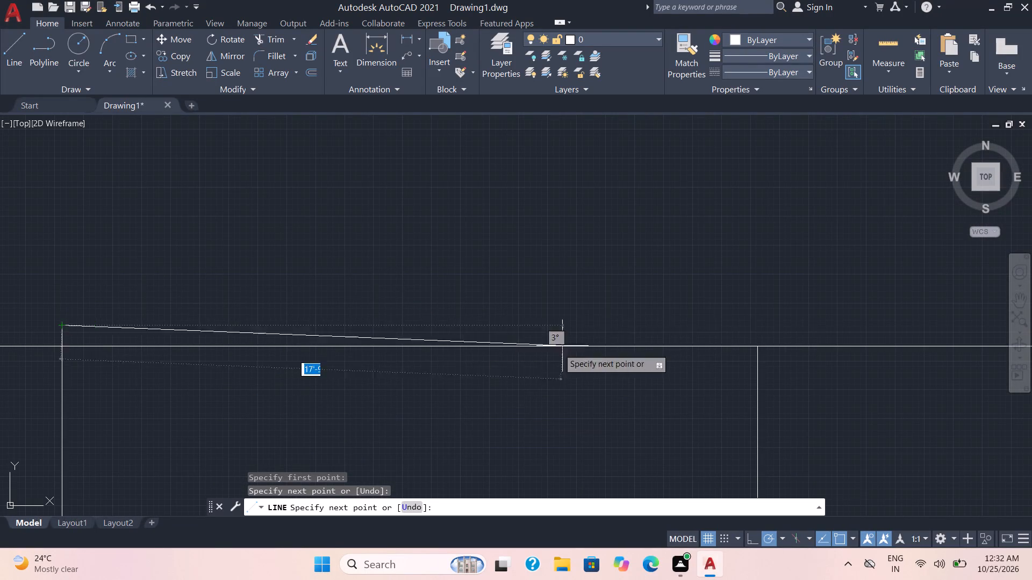
{"action": "left_click", "coordinate": [758, 321]}
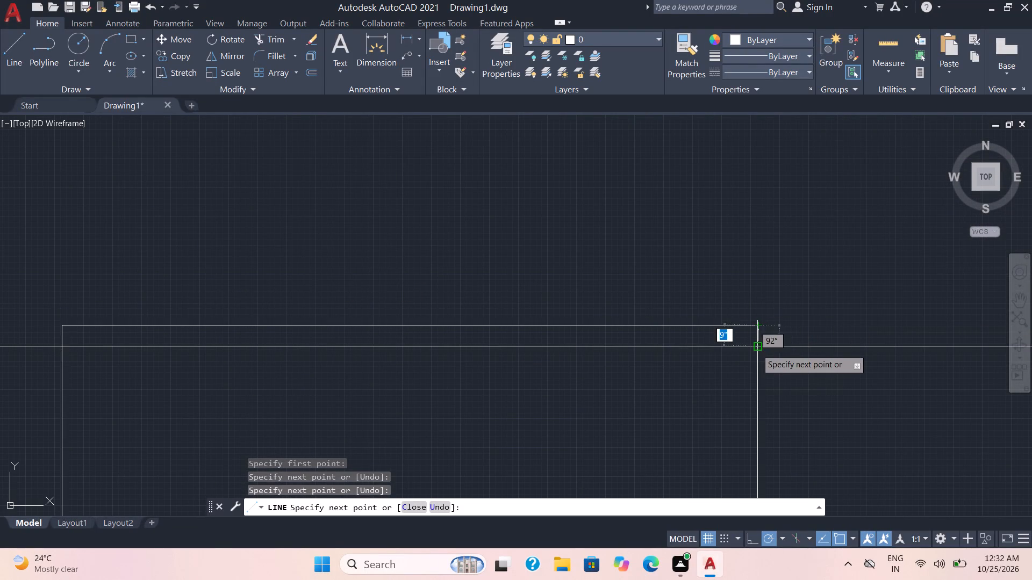
{"action": "left_click", "coordinate": [757, 349]}
{"action": "key", "text": "Escape"}
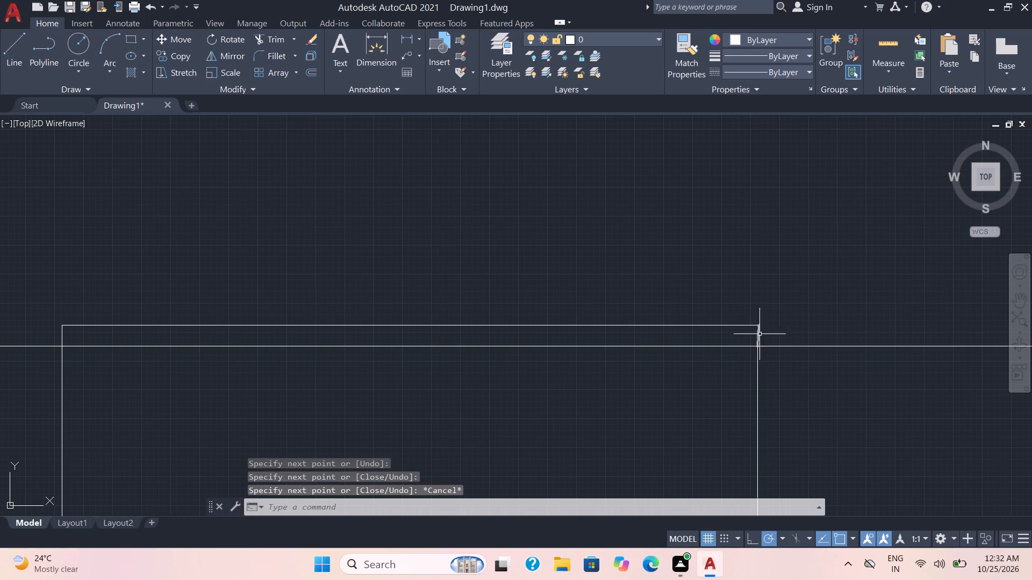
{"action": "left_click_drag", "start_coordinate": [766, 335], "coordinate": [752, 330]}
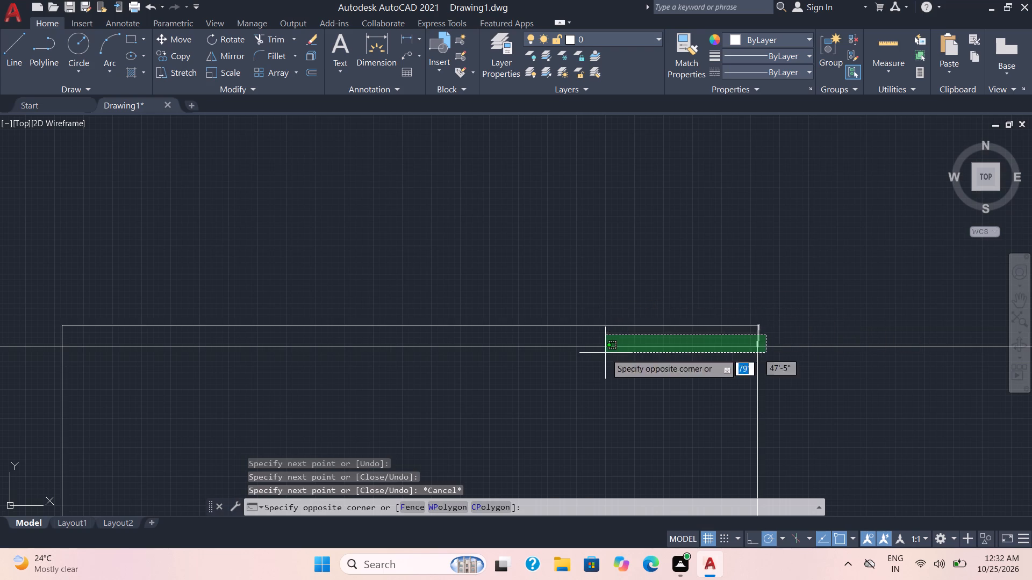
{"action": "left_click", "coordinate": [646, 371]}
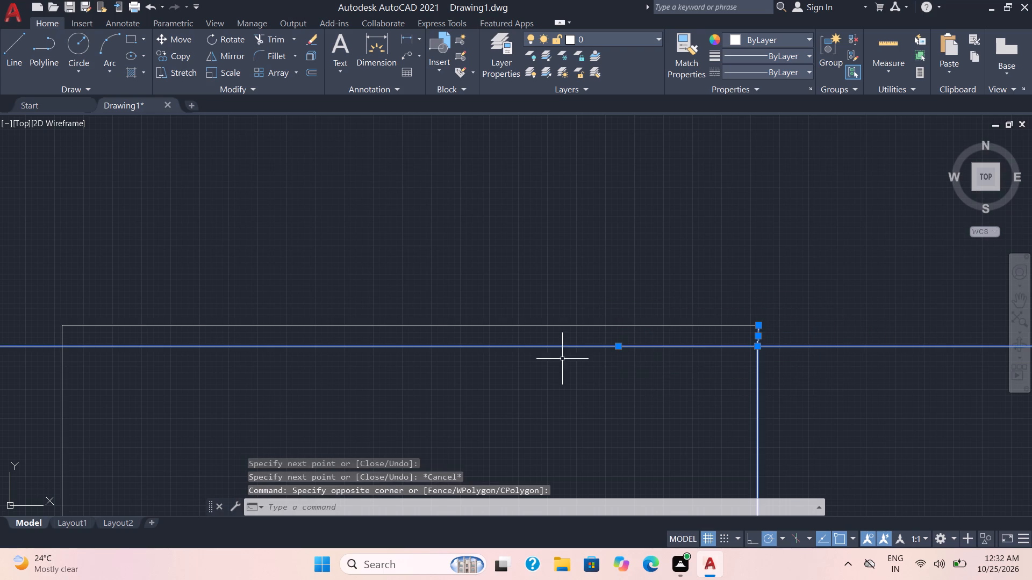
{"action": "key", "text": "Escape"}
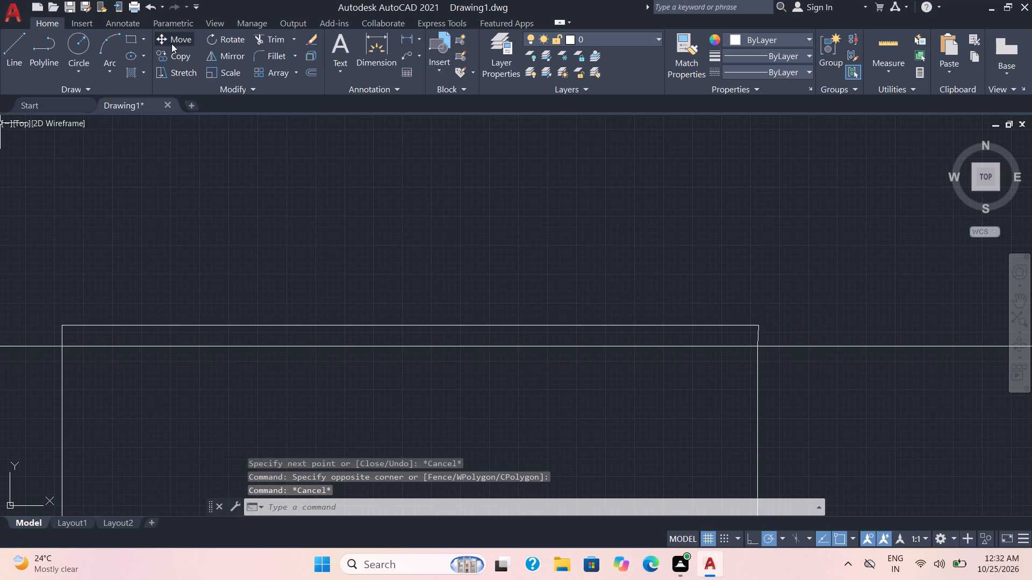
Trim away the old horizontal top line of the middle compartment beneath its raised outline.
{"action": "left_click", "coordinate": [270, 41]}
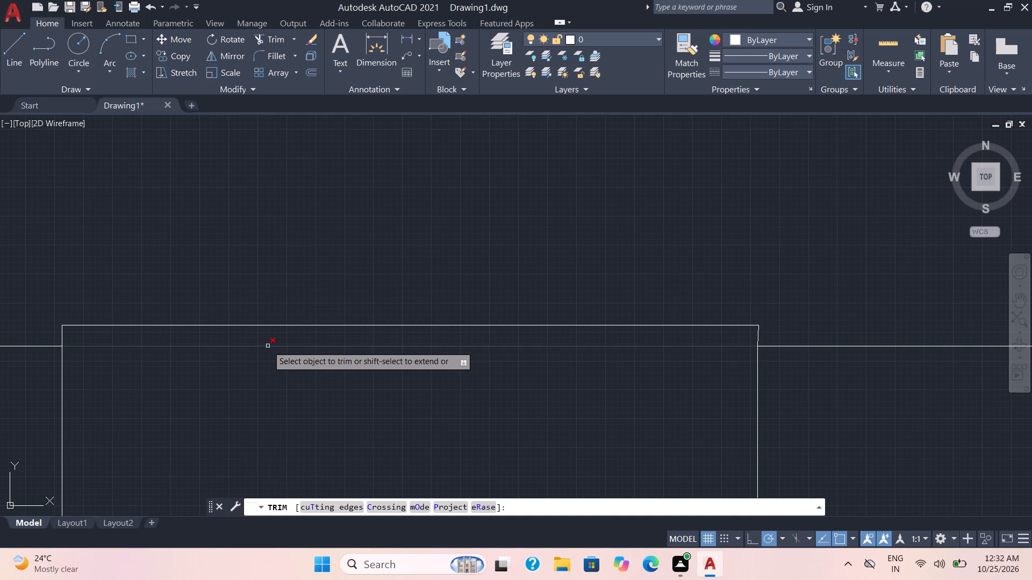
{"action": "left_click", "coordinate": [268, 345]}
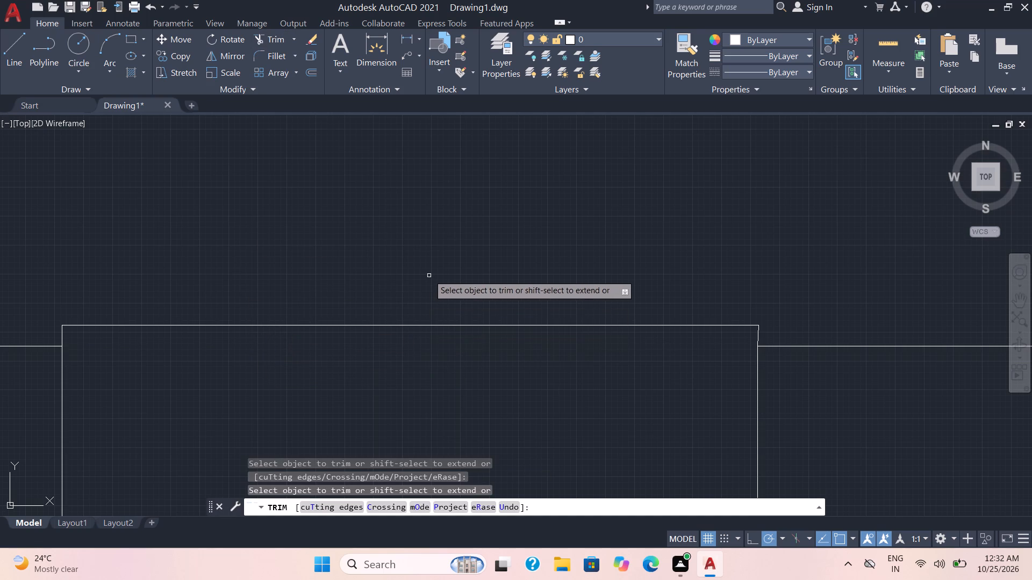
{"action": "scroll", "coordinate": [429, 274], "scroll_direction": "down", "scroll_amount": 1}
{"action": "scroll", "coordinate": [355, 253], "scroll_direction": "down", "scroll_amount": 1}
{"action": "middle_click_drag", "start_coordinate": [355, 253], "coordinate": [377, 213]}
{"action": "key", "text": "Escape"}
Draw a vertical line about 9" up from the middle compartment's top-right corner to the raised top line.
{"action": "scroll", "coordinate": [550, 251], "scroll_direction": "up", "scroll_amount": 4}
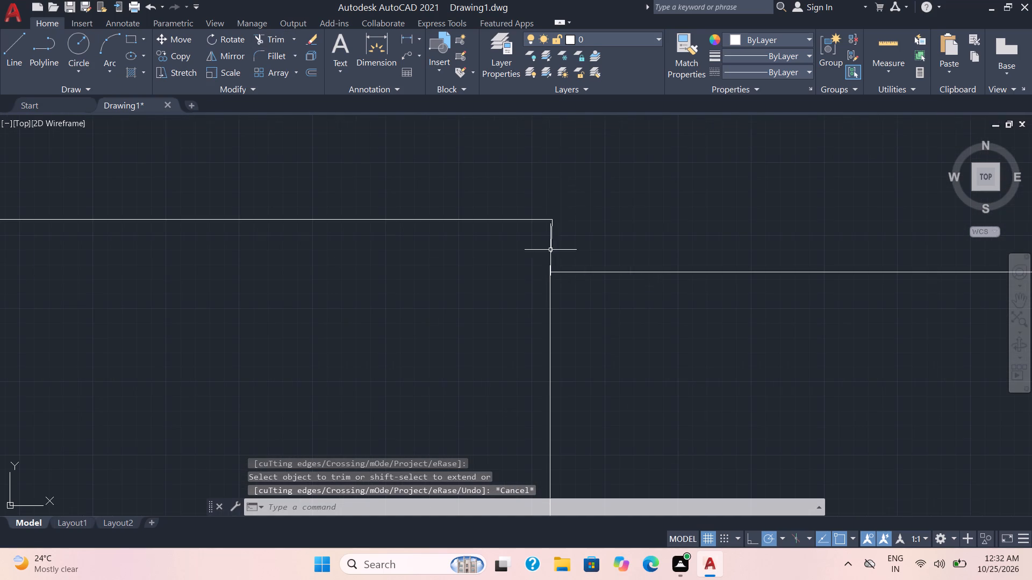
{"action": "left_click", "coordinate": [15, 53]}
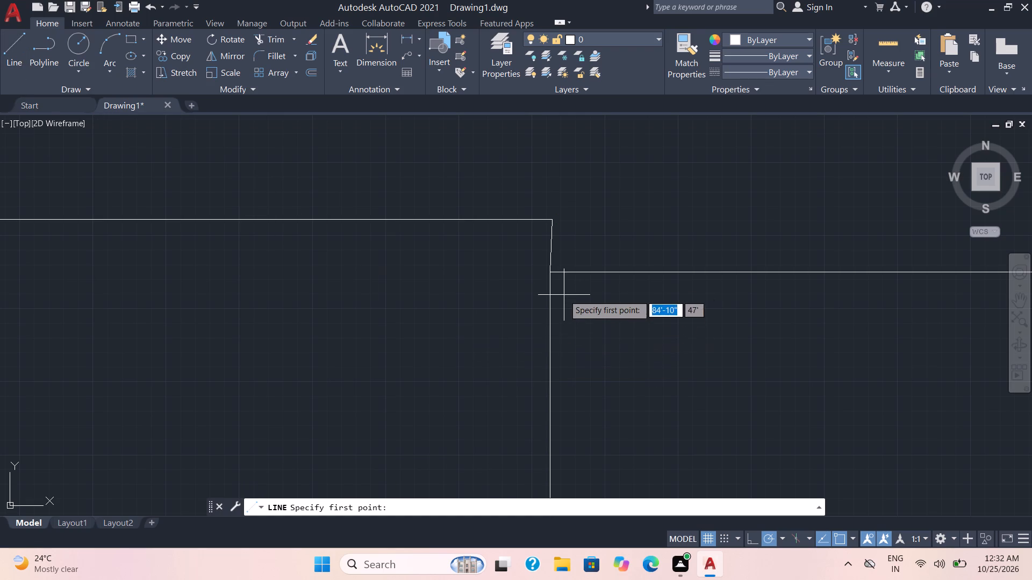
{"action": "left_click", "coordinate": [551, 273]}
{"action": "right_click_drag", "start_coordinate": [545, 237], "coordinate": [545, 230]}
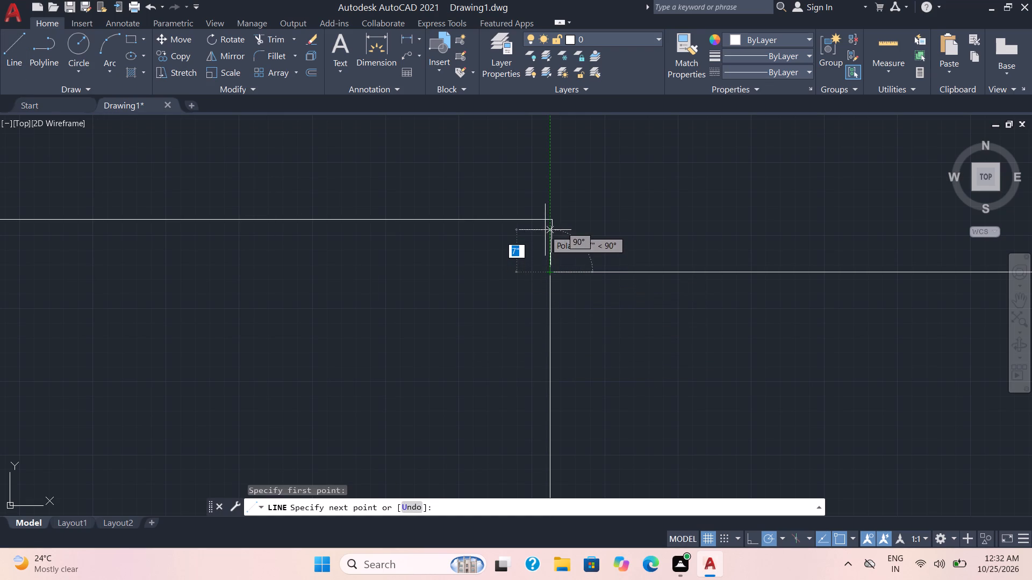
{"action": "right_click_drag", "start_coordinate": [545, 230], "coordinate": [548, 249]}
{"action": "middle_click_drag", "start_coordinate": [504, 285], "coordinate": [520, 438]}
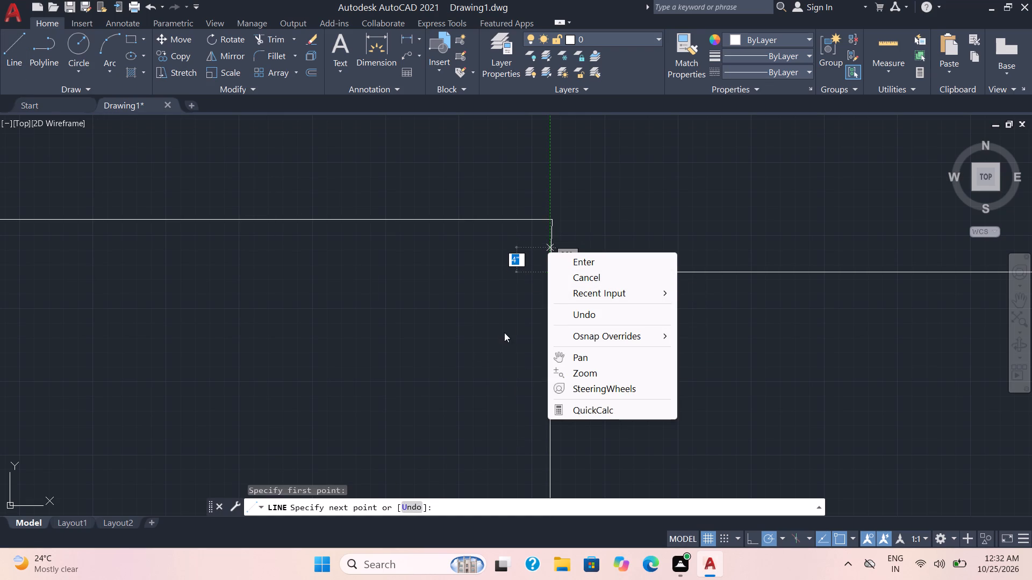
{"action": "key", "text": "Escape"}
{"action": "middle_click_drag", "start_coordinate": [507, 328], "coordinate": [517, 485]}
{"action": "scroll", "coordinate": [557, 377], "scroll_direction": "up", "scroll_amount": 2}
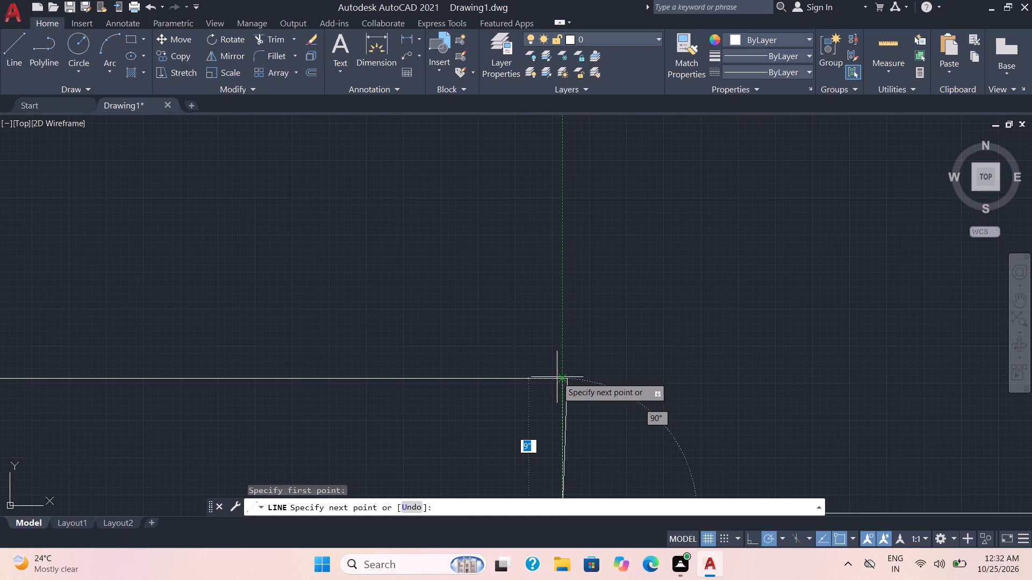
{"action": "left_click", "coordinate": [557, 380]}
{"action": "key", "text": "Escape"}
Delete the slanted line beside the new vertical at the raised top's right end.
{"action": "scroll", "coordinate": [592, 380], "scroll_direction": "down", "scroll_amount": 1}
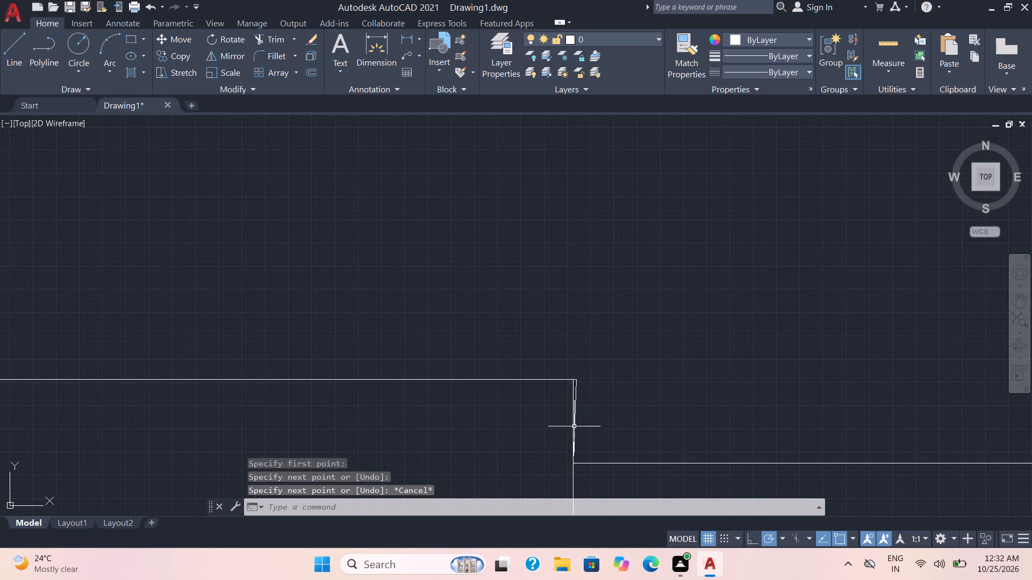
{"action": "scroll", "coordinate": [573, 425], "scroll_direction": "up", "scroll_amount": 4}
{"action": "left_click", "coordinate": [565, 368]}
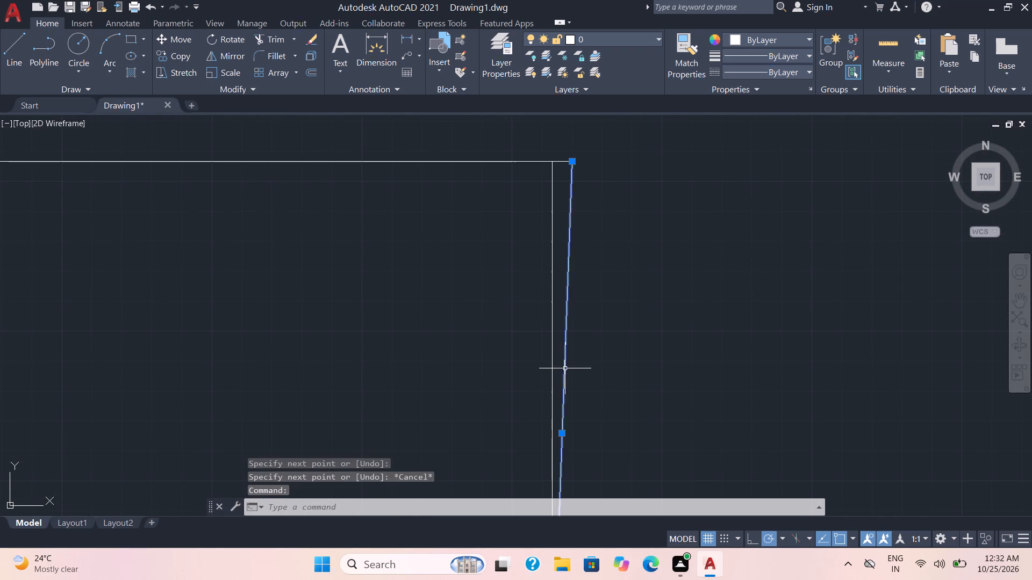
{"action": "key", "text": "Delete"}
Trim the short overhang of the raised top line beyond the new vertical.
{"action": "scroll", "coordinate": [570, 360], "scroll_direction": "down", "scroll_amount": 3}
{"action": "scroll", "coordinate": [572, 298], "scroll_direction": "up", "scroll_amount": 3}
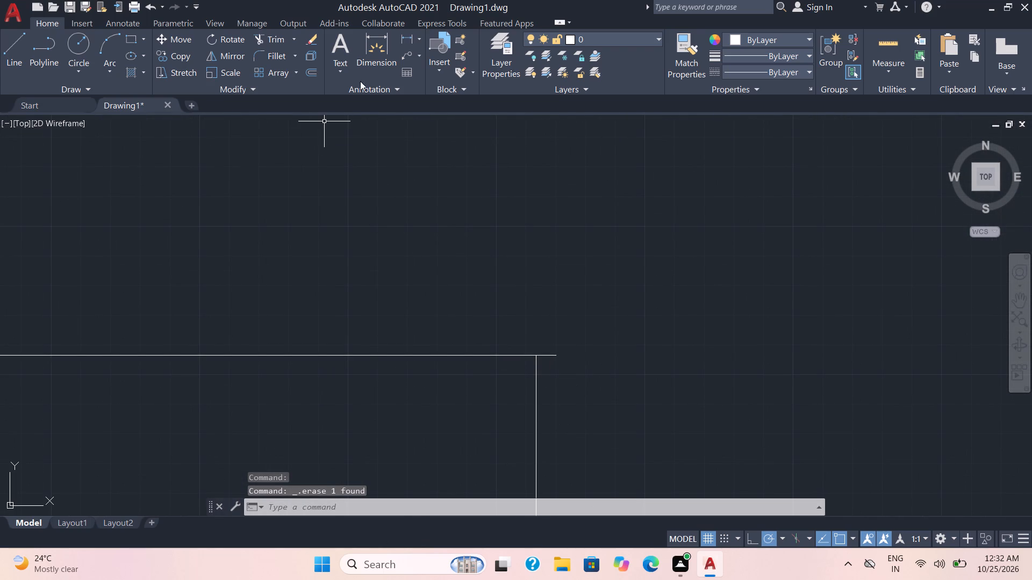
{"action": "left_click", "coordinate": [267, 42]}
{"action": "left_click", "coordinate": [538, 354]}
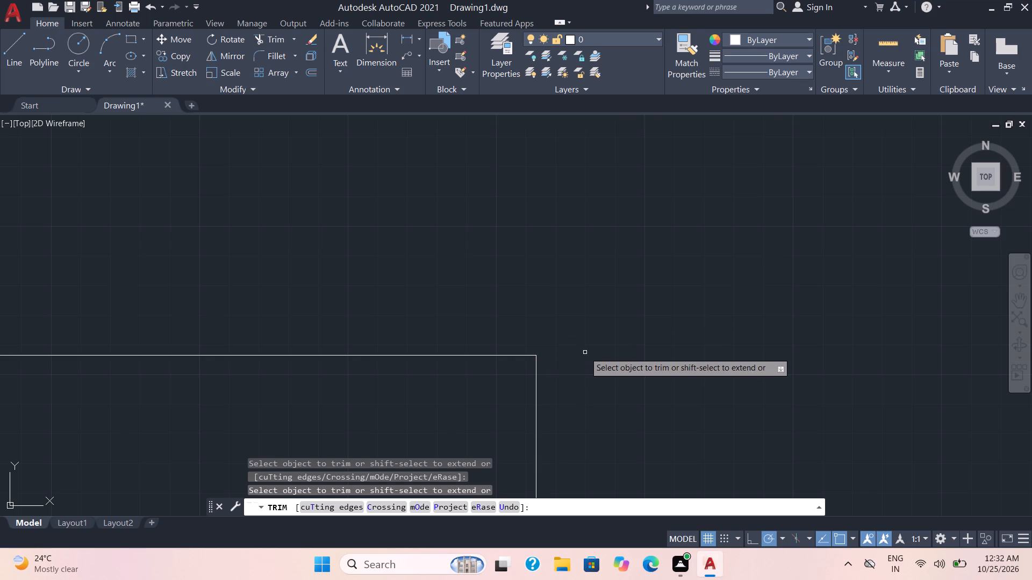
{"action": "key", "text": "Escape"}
Measure the middle compartment's width and its height including the raised top.
{"action": "scroll", "coordinate": [586, 350], "scroll_direction": "down", "scroll_amount": 3}
{"action": "middle_click_drag", "start_coordinate": [569, 396], "coordinate": [636, 295]}
{"action": "scroll", "coordinate": [633, 299], "scroll_direction": "down", "scroll_amount": 2}
{"action": "scroll", "coordinate": [431, 299], "scroll_direction": "down", "scroll_amount": 2}
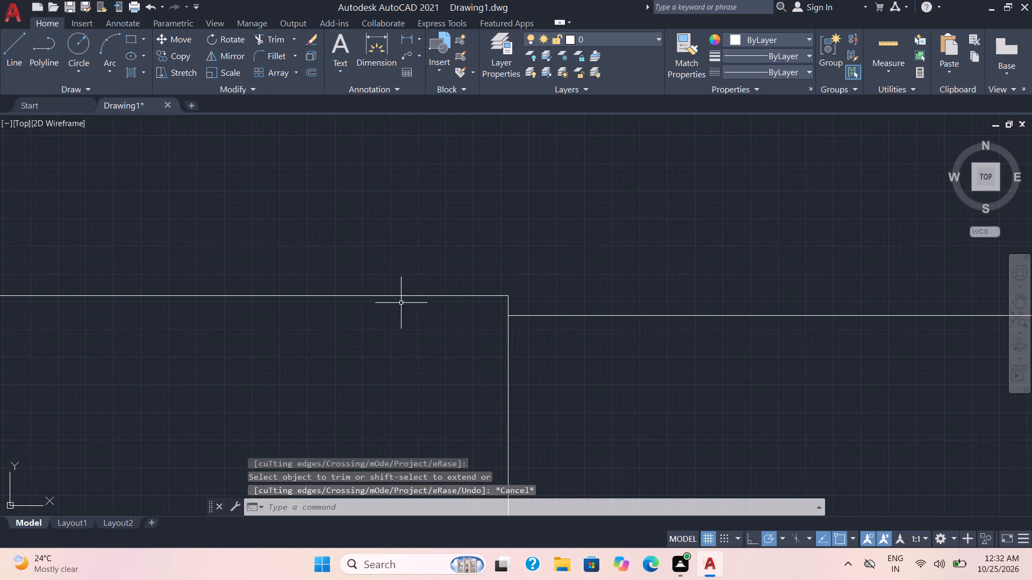
{"action": "middle_click_drag", "start_coordinate": [401, 303], "coordinate": [594, 311]}
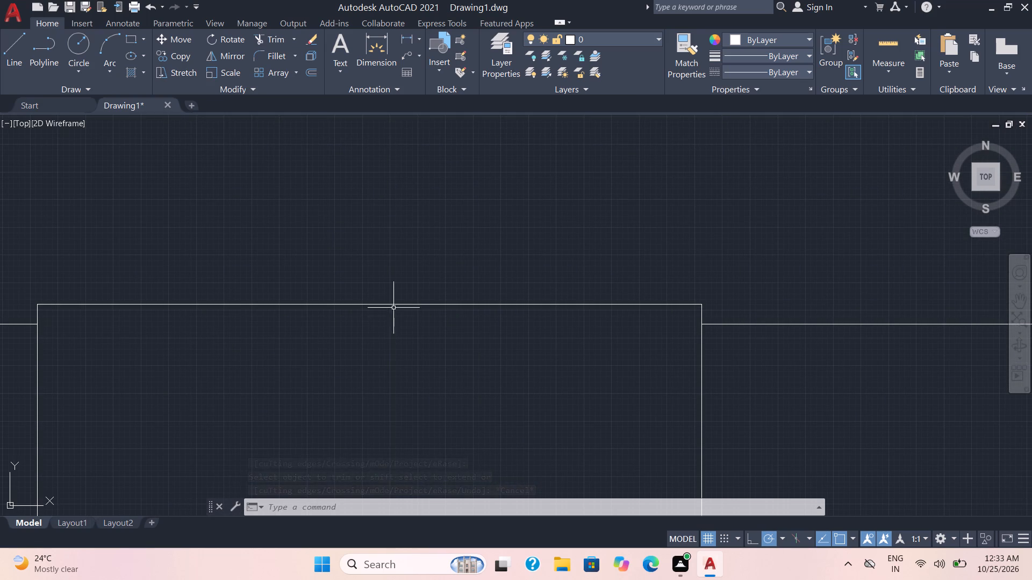
{"action": "scroll", "coordinate": [416, 376], "scroll_direction": "down", "scroll_amount": 3}
{"action": "middle_click_drag", "start_coordinate": [432, 429], "coordinate": [464, 308]}
{"action": "right_click_drag", "start_coordinate": [856, 303], "coordinate": [869, 310]}
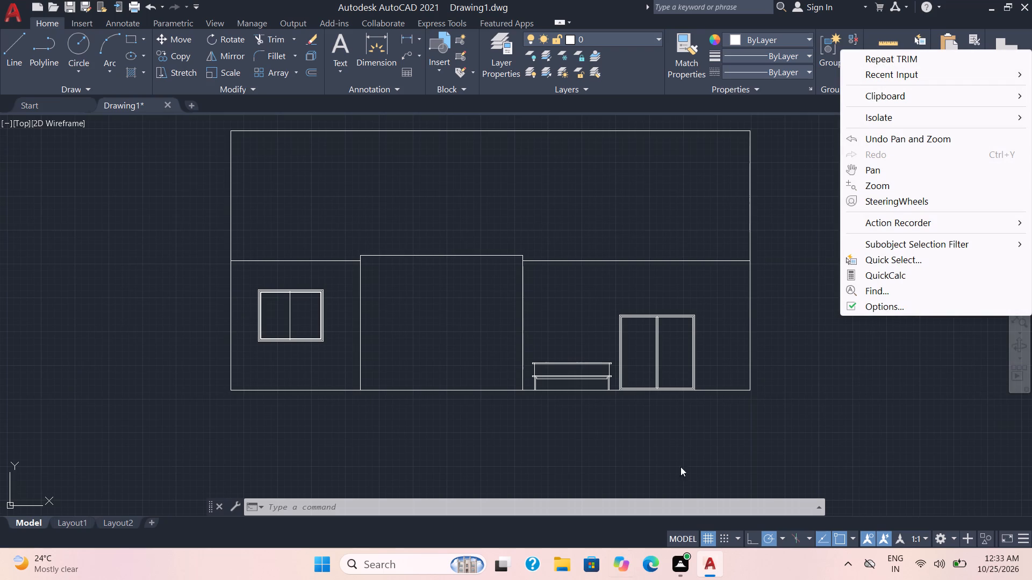
{"action": "key", "text": "Escape"}
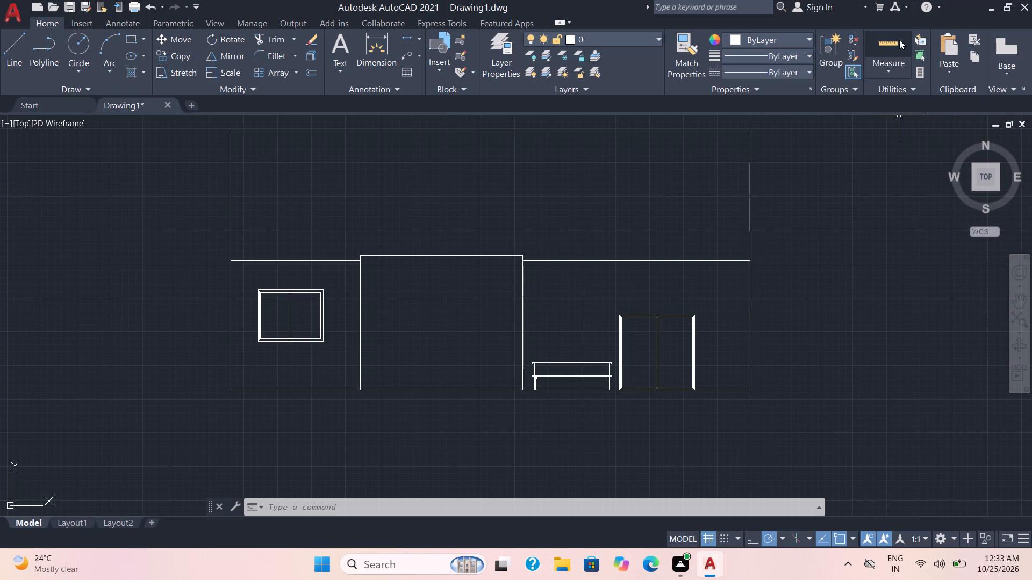
{"action": "left_click", "coordinate": [899, 40]}
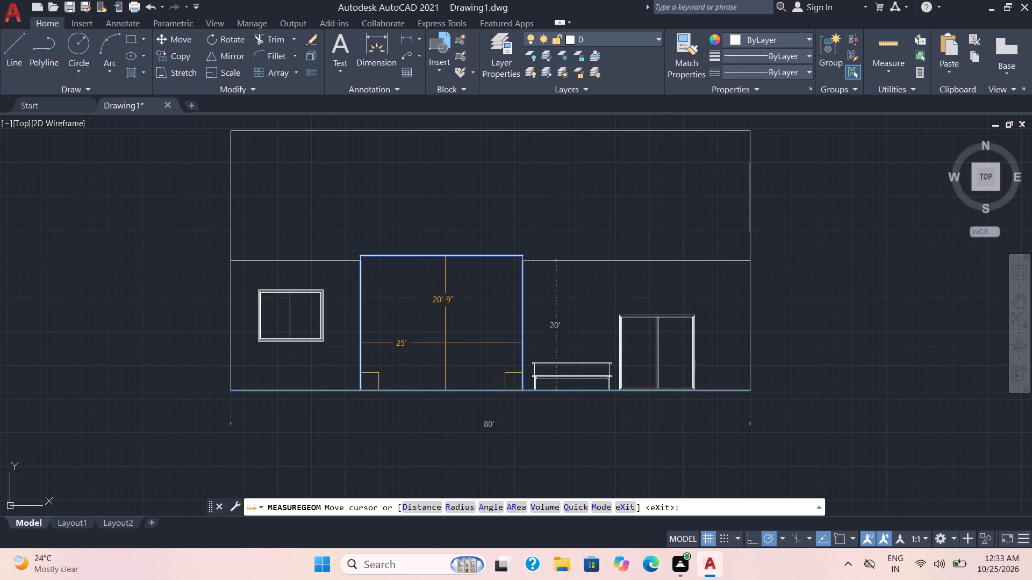
{"action": "key", "text": "Escape"}
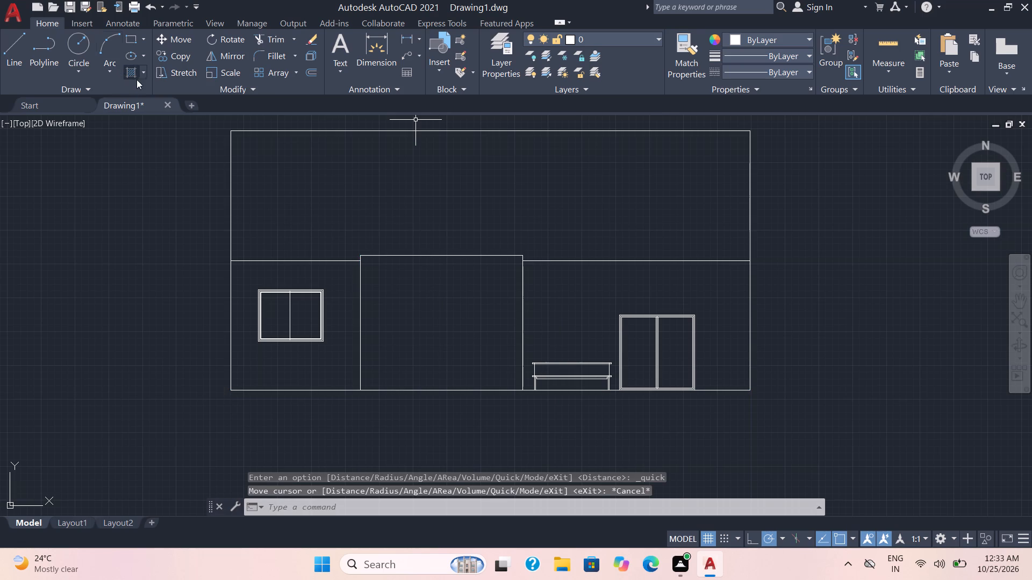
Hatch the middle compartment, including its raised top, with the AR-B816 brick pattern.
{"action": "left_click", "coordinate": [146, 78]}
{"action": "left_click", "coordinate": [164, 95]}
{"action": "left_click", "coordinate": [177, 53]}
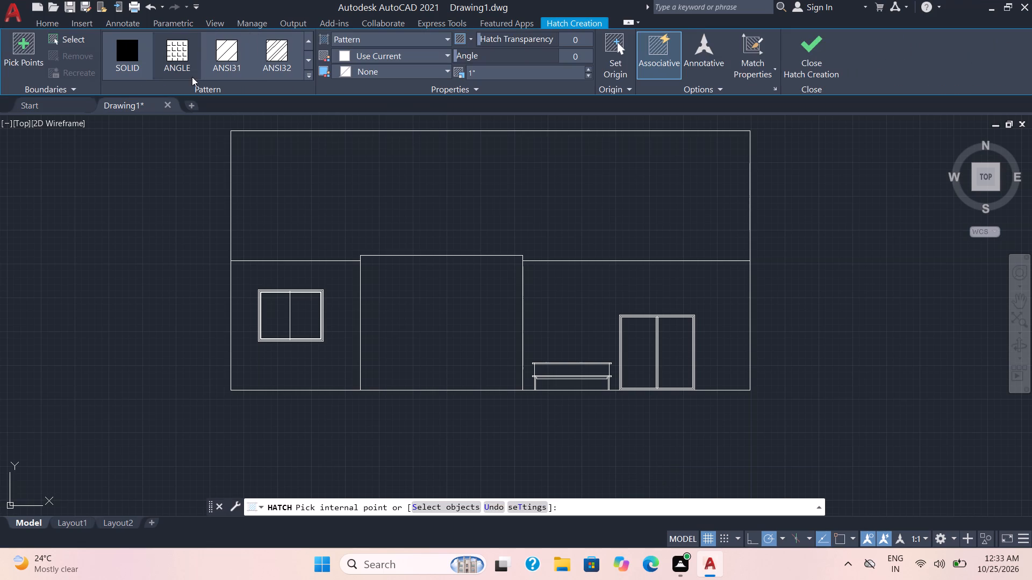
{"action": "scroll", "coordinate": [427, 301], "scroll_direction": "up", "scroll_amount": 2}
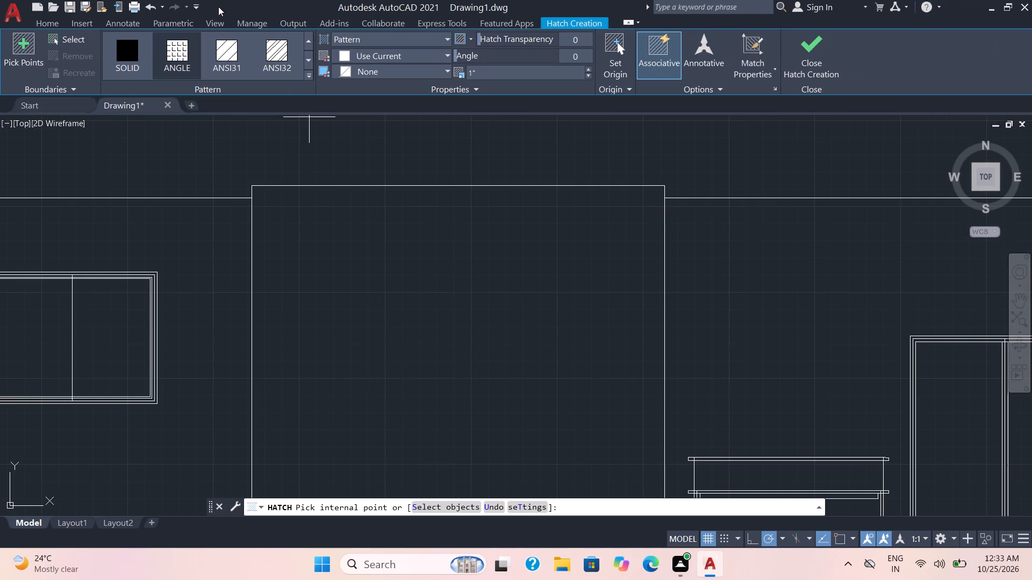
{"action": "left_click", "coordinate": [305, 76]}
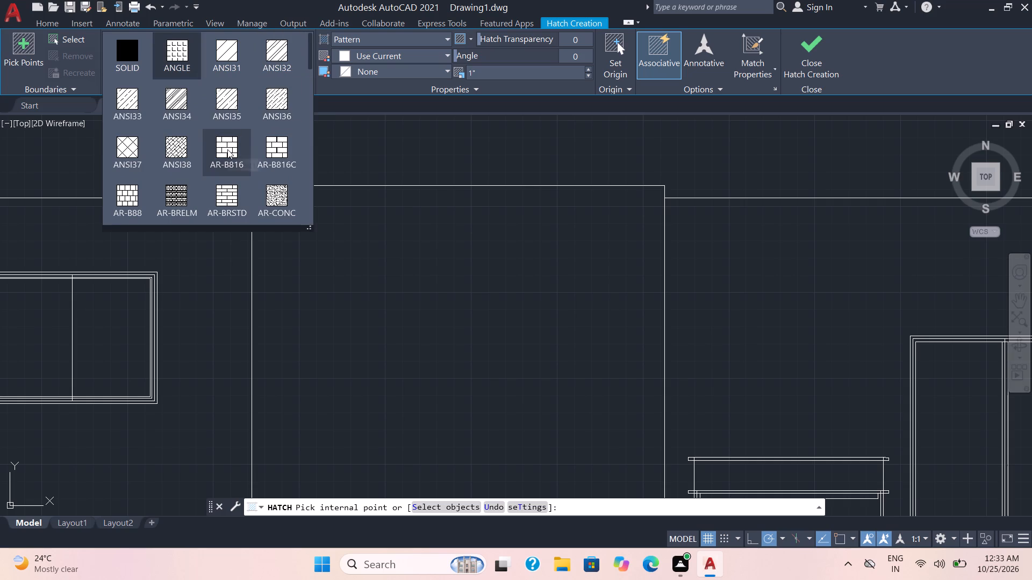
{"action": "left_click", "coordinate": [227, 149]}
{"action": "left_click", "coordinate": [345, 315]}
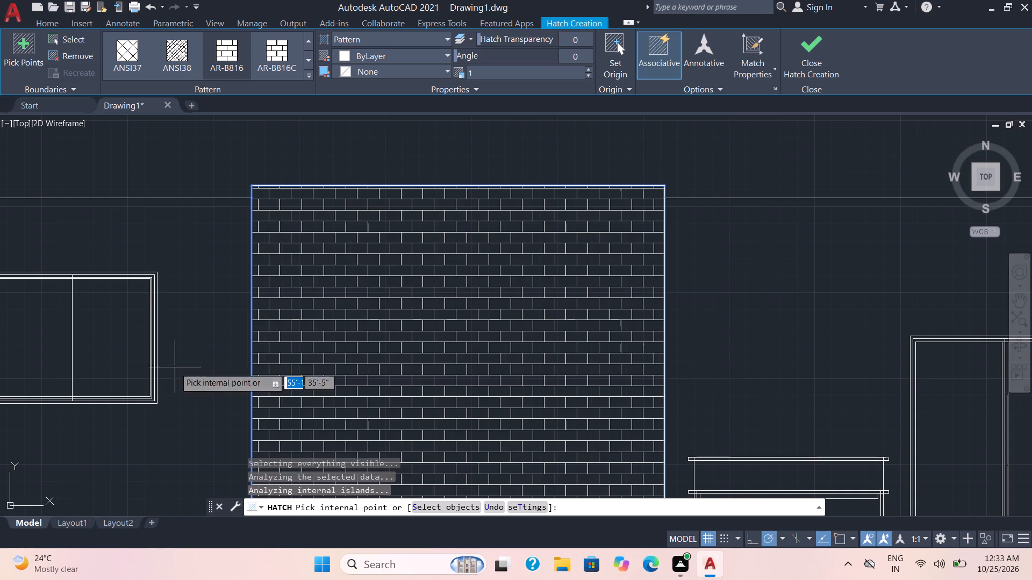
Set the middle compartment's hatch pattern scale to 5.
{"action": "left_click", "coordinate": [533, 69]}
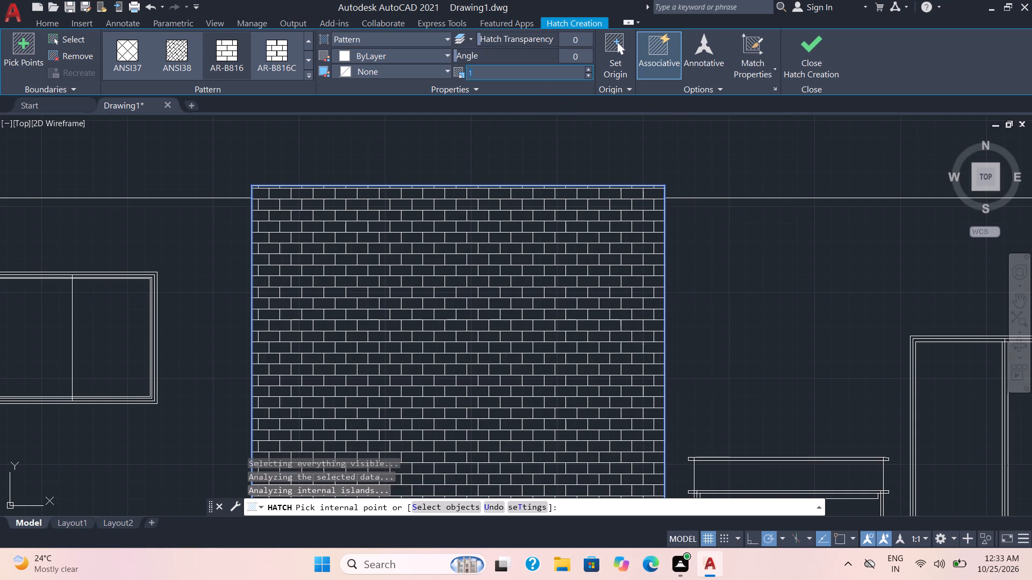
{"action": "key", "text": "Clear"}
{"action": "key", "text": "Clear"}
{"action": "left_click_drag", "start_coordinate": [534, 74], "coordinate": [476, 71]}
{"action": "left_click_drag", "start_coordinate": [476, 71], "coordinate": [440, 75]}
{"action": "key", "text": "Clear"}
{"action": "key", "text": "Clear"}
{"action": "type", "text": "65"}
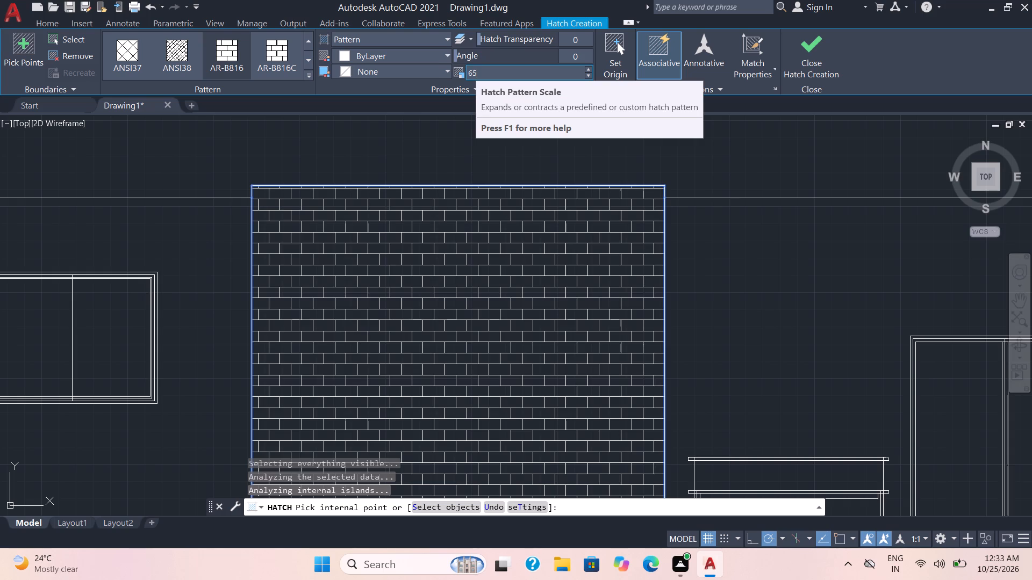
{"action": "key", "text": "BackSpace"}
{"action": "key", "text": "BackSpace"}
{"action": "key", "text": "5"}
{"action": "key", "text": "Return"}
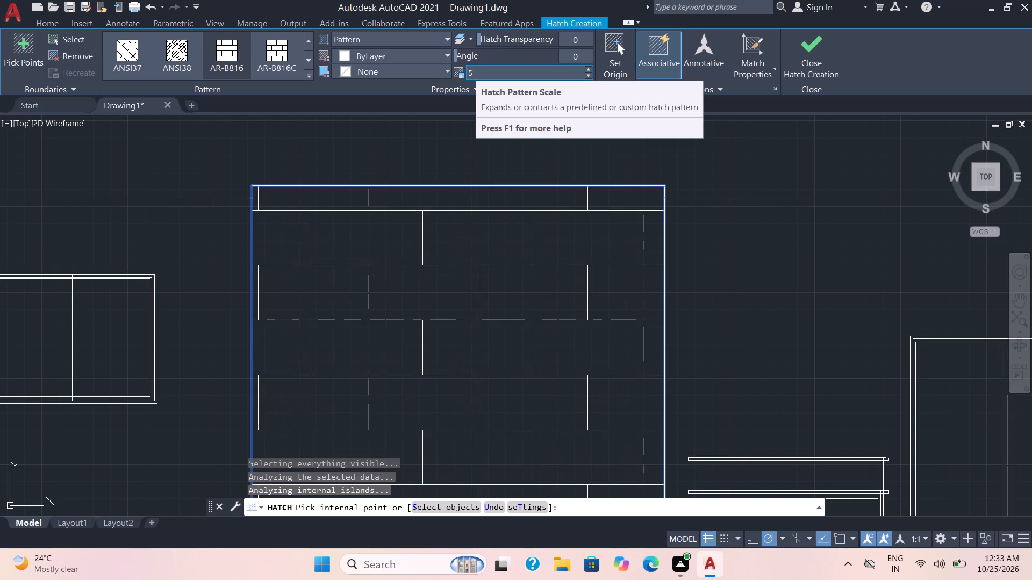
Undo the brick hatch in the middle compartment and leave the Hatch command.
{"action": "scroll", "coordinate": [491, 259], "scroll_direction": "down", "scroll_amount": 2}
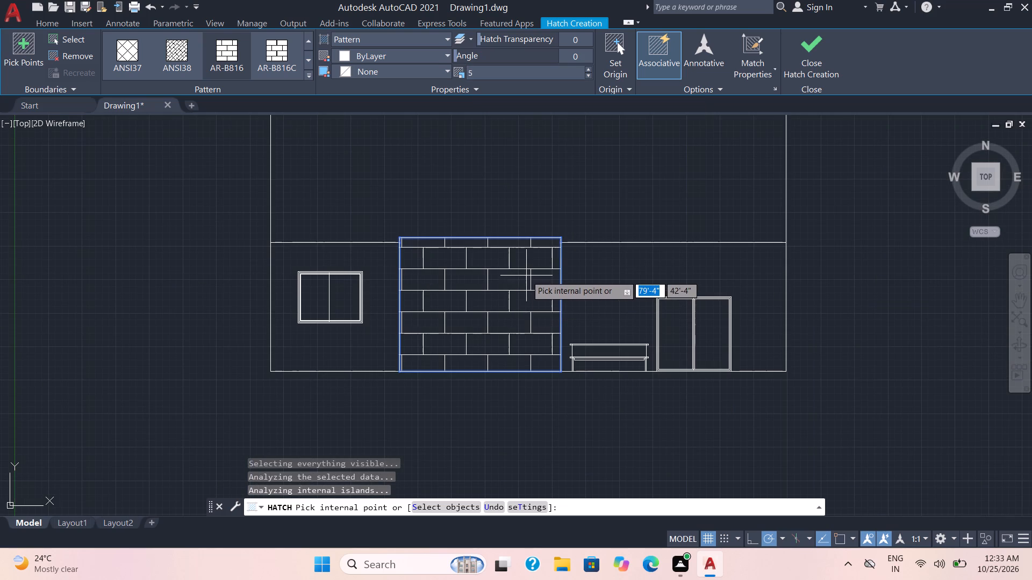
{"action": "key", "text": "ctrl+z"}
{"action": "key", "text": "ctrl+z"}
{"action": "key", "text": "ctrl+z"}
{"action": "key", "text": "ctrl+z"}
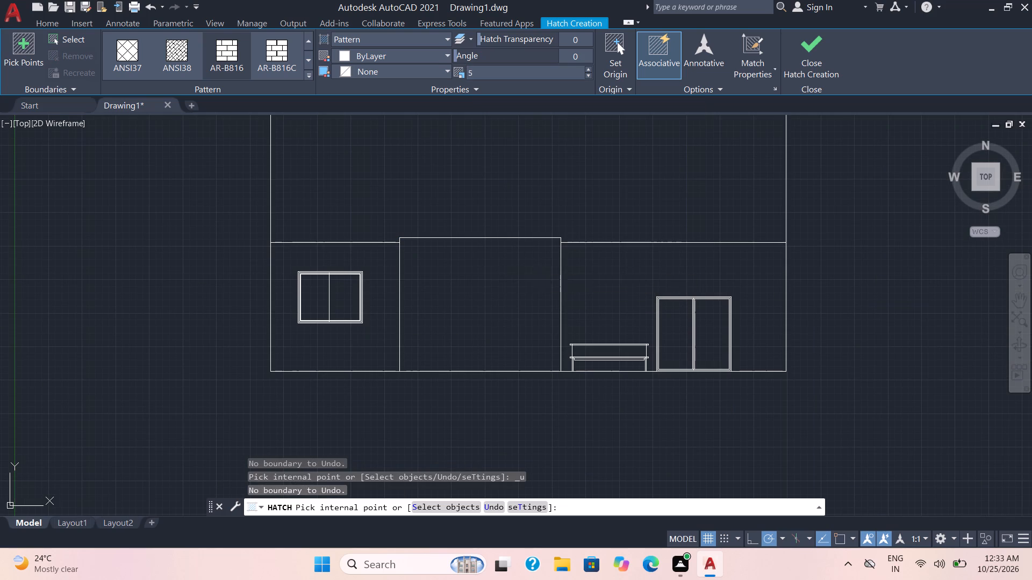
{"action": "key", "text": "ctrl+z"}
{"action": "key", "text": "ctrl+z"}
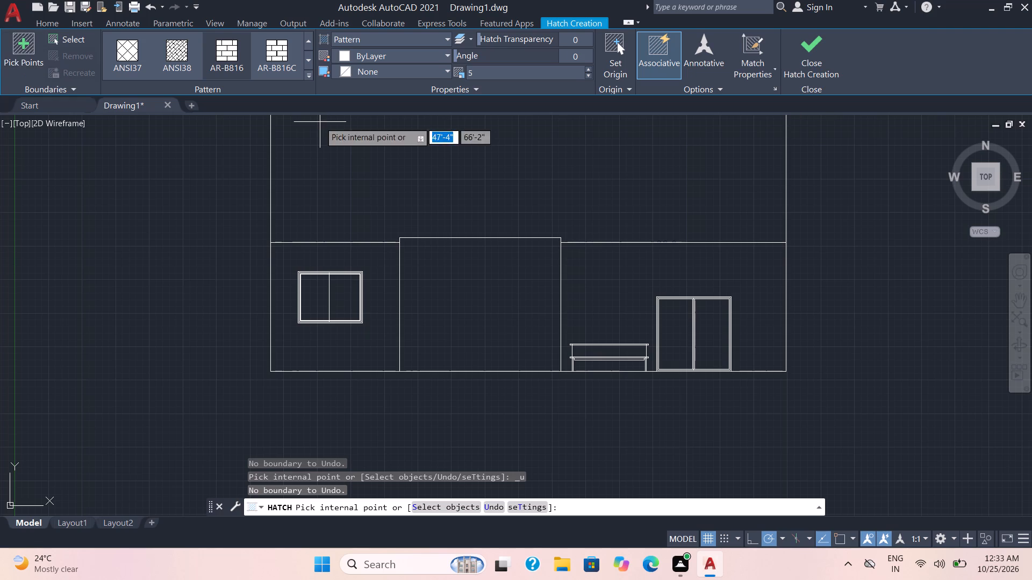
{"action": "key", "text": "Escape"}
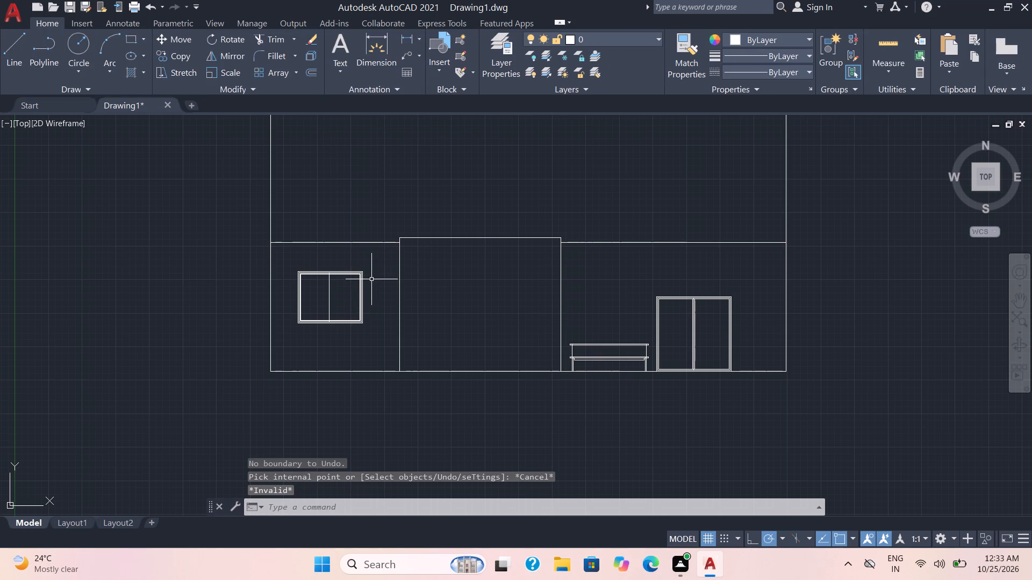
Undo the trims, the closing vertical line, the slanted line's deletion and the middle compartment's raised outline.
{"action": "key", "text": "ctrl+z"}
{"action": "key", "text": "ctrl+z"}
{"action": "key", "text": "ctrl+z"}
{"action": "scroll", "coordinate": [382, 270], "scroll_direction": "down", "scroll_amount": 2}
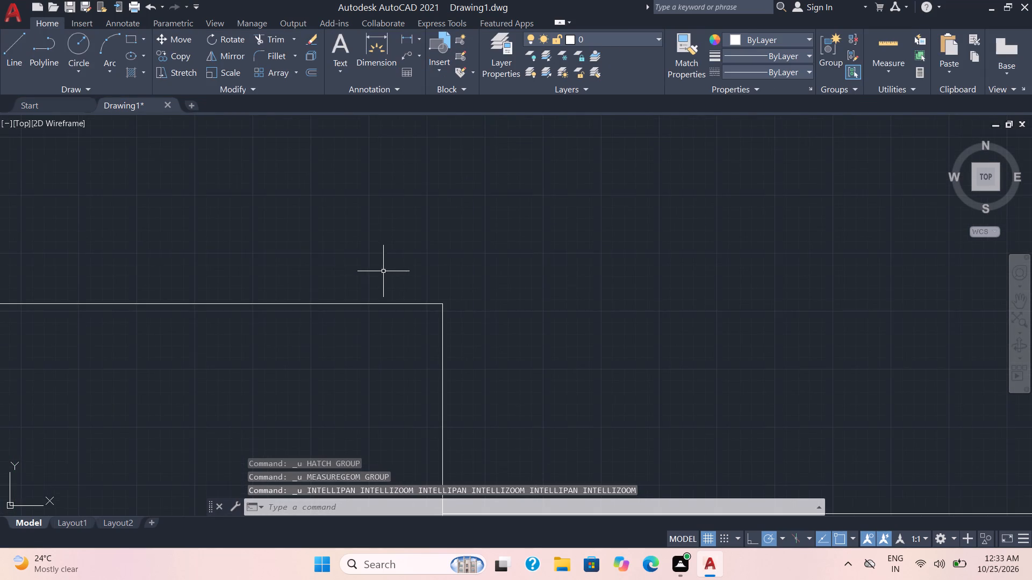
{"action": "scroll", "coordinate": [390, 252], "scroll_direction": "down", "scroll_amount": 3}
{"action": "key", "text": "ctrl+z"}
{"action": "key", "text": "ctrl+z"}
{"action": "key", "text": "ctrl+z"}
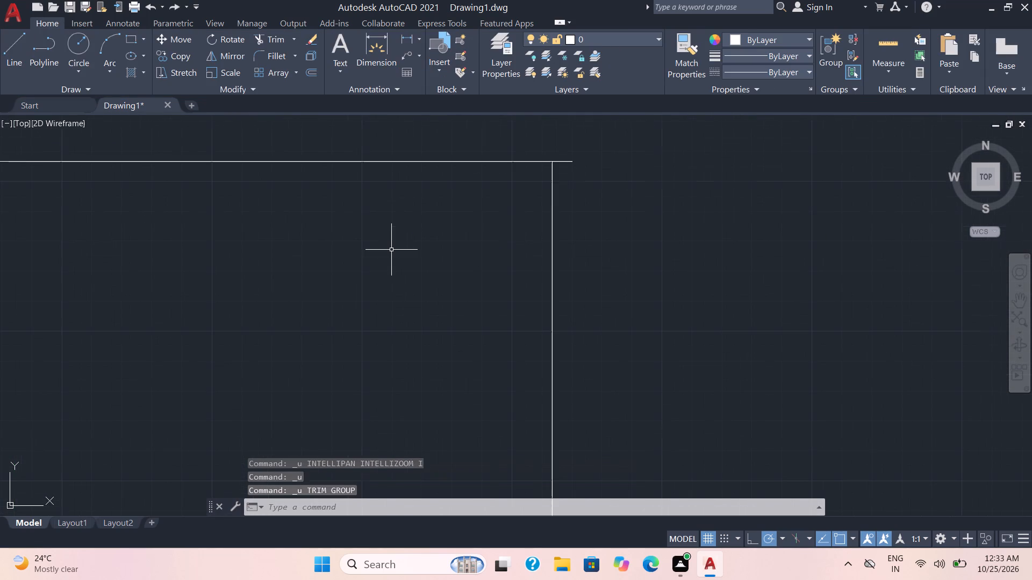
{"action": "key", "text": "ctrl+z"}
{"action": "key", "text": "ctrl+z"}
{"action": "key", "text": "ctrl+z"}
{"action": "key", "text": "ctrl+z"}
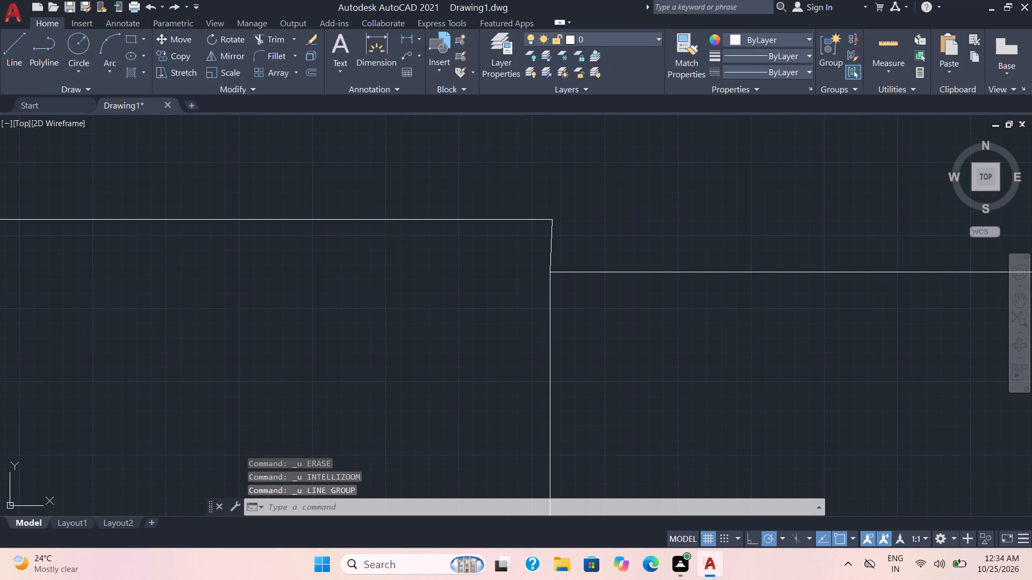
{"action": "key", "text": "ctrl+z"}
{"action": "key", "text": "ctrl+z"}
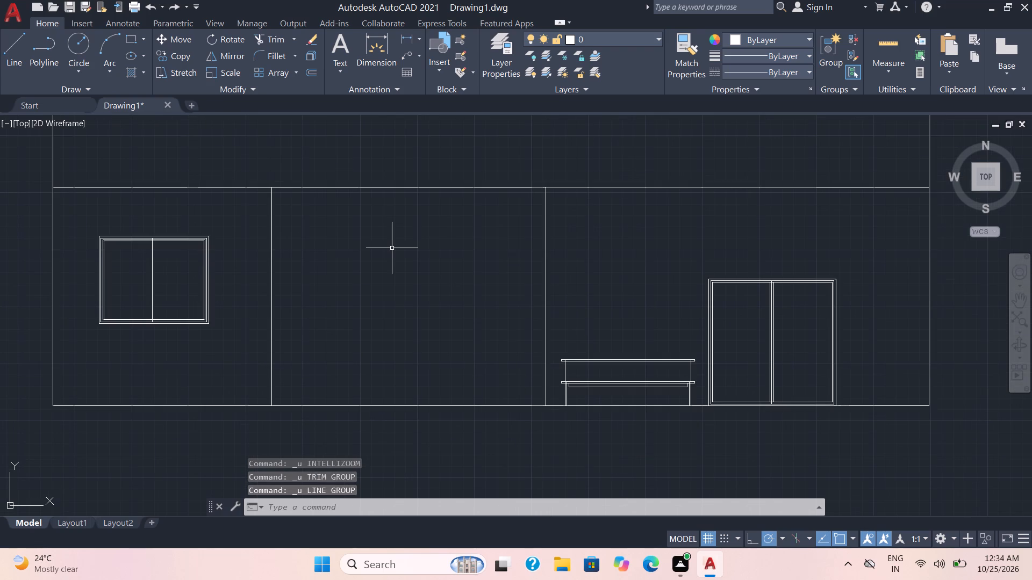
Hatch the middle compartment with the BRICK pattern.
{"action": "scroll", "coordinate": [471, 242], "scroll_direction": "down", "scroll_amount": 1}
{"action": "scroll", "coordinate": [495, 256], "scroll_direction": "up", "scroll_amount": 1}
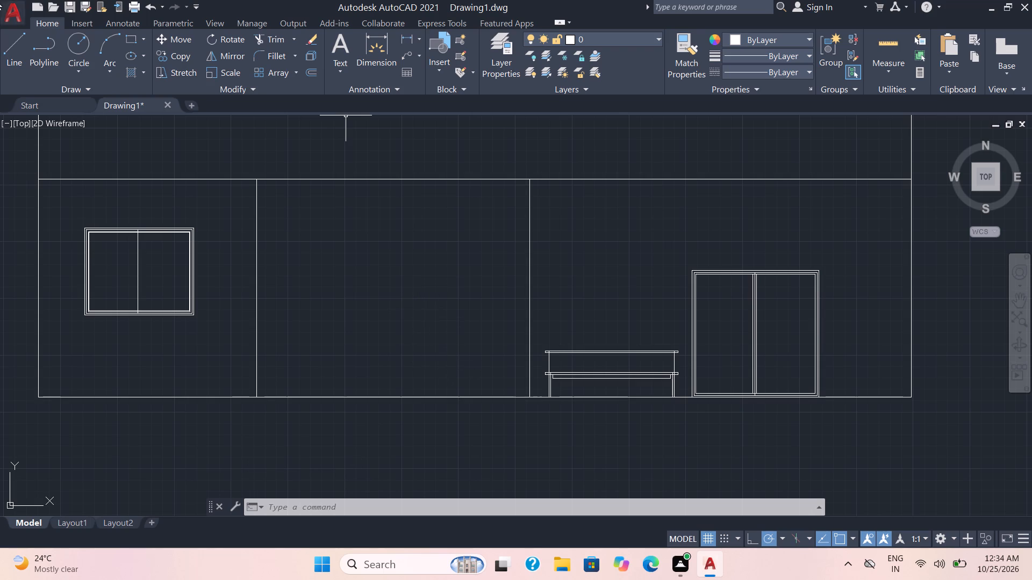
{"action": "left_click", "coordinate": [142, 70]}
{"action": "left_click", "coordinate": [167, 99]}
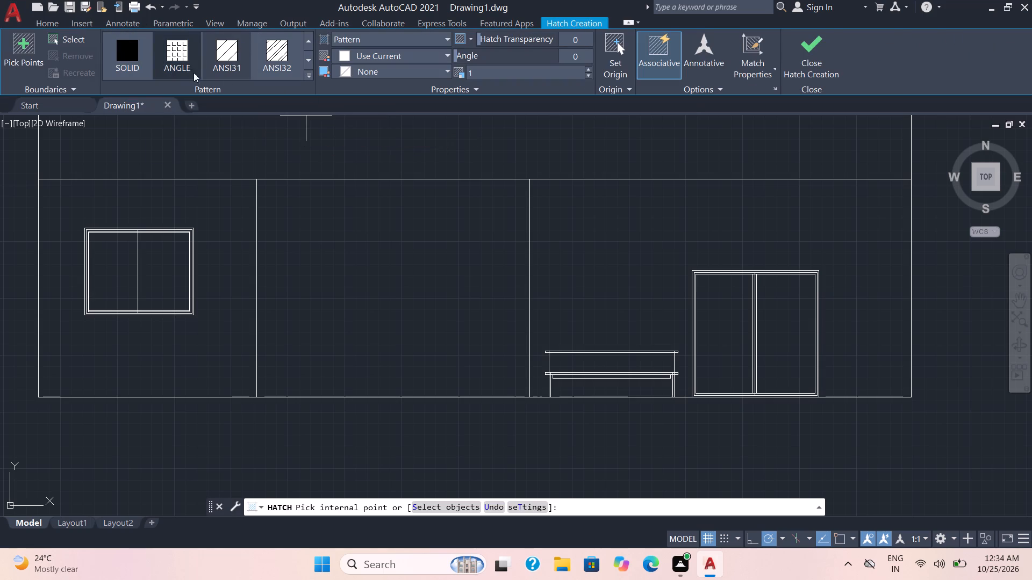
{"action": "left_click", "coordinate": [310, 75]}
{"action": "scroll", "coordinate": [268, 105], "scroll_direction": "down", "scroll_amount": 2}
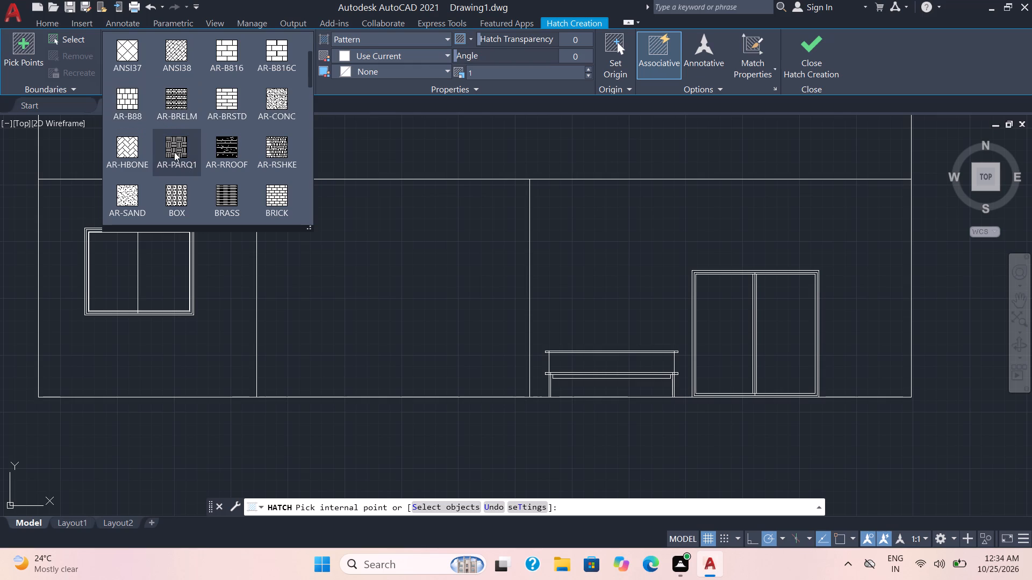
{"action": "left_click", "coordinate": [272, 197]}
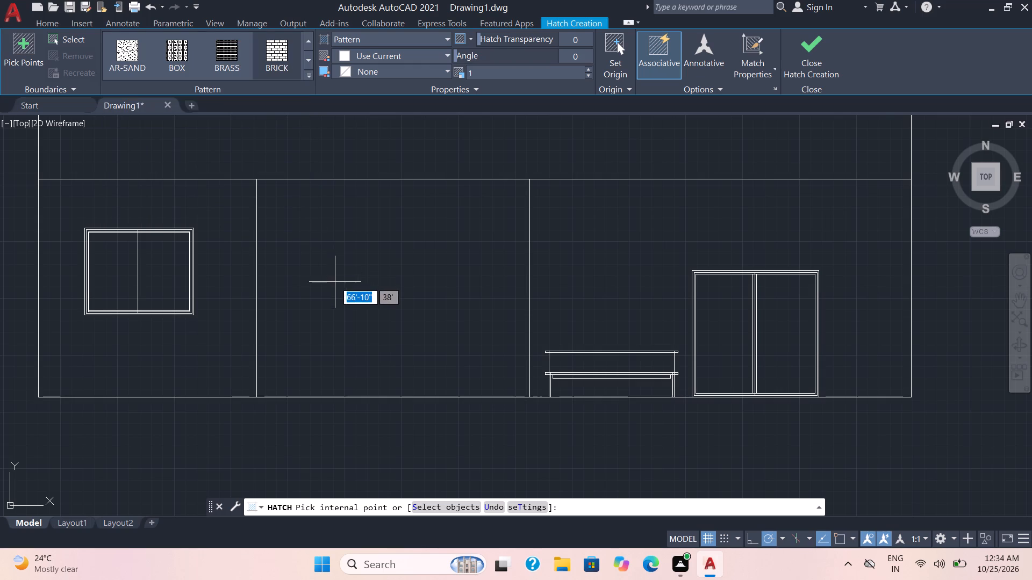
{"action": "left_click", "coordinate": [335, 279]}
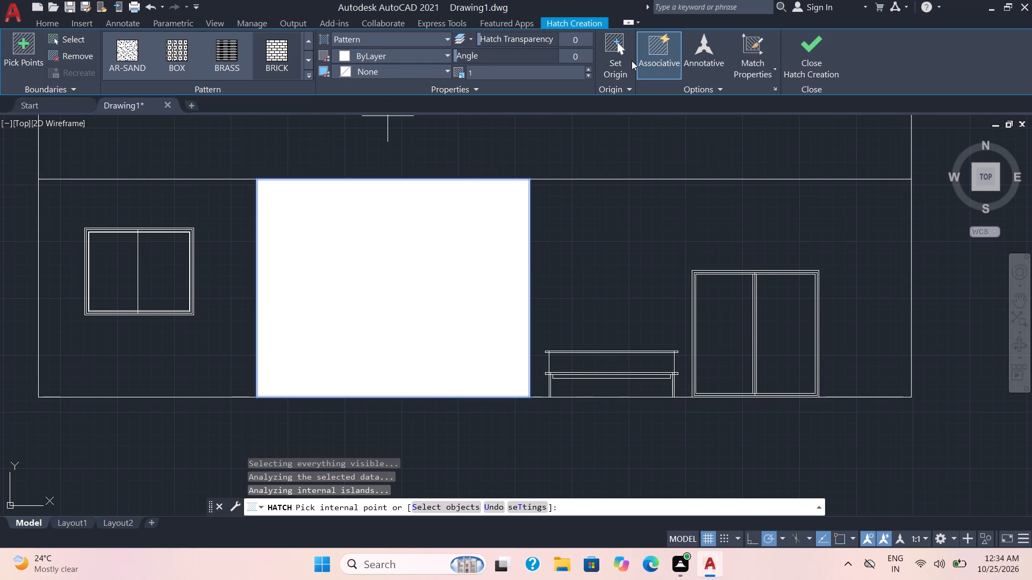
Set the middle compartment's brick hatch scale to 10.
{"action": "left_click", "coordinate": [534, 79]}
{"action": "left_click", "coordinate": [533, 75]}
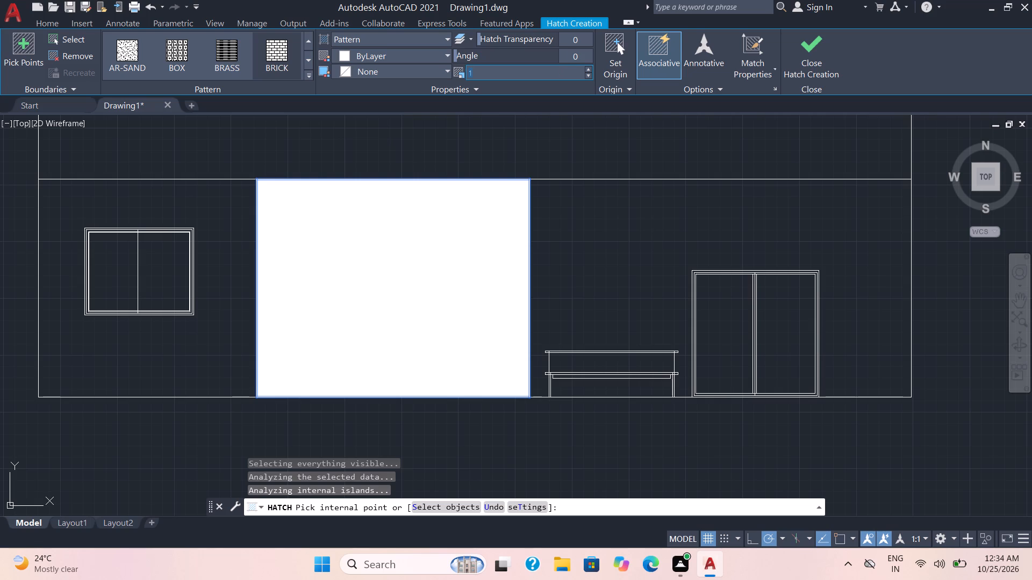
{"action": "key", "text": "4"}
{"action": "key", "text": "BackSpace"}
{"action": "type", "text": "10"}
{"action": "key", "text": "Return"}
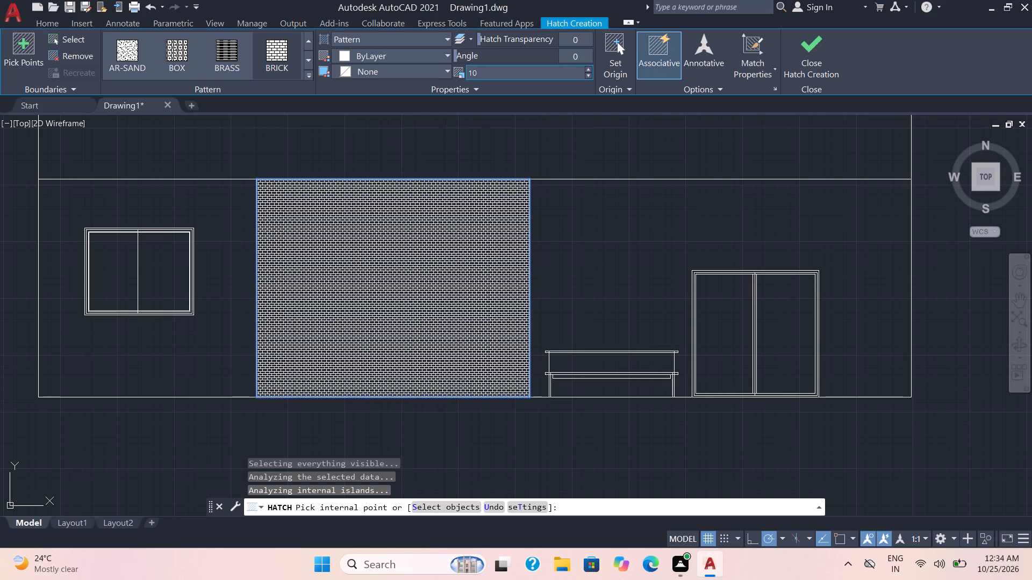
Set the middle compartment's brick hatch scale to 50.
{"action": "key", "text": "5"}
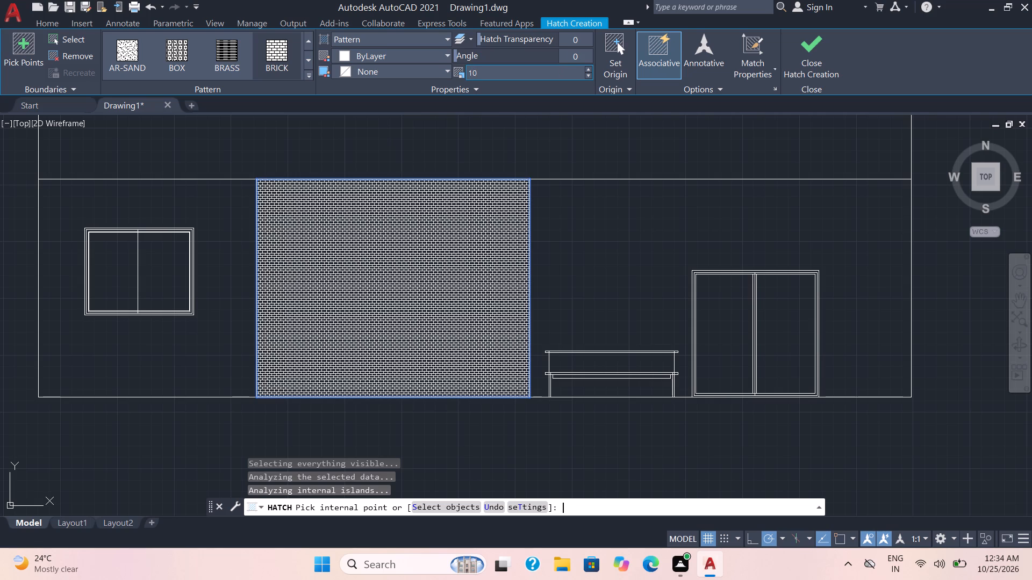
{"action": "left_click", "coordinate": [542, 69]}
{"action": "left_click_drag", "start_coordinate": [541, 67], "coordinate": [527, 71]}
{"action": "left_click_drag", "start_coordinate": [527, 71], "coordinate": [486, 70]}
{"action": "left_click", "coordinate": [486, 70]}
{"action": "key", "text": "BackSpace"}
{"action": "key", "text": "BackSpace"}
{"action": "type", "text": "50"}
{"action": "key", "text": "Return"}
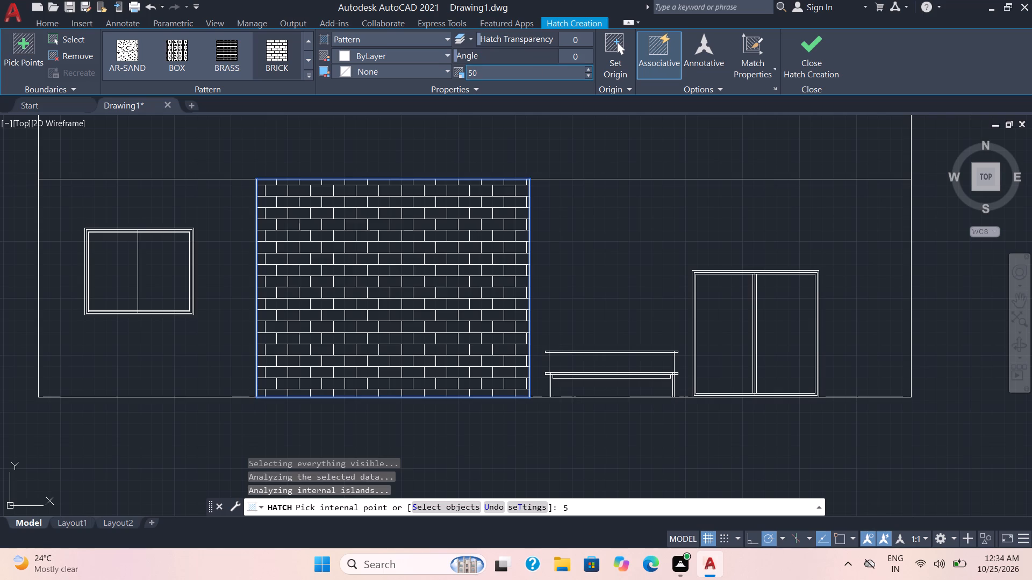
Set the middle compartment's brick hatch scale to 100 and leave the Hatch command.
{"action": "key", "text": "BackSpace"}
{"action": "type", "text": "10"}
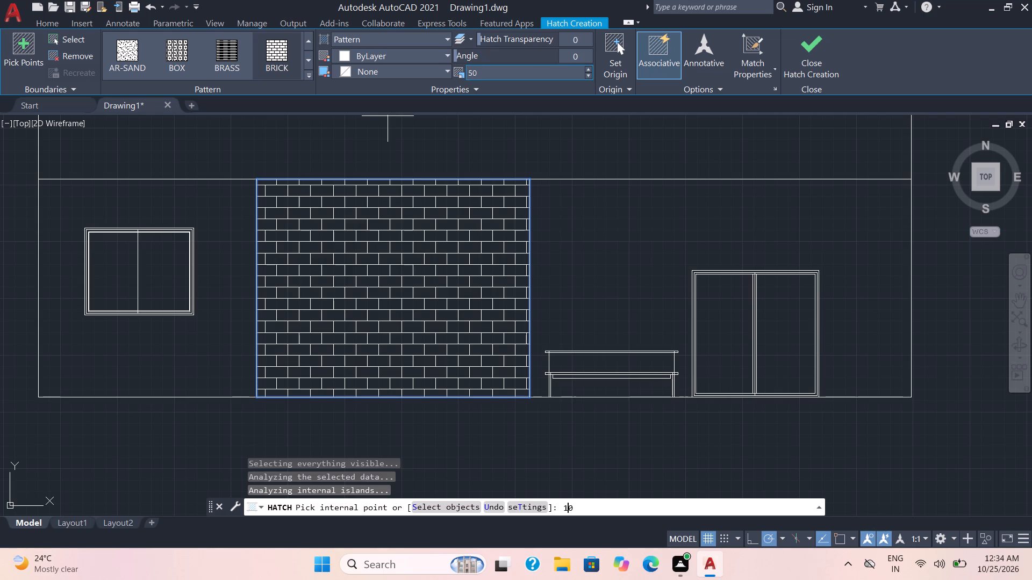
{"action": "left_click", "coordinate": [481, 74]}
{"action": "left_click", "coordinate": [481, 73]}
{"action": "type", "text": "100"}
{"action": "key", "text": "Return"}
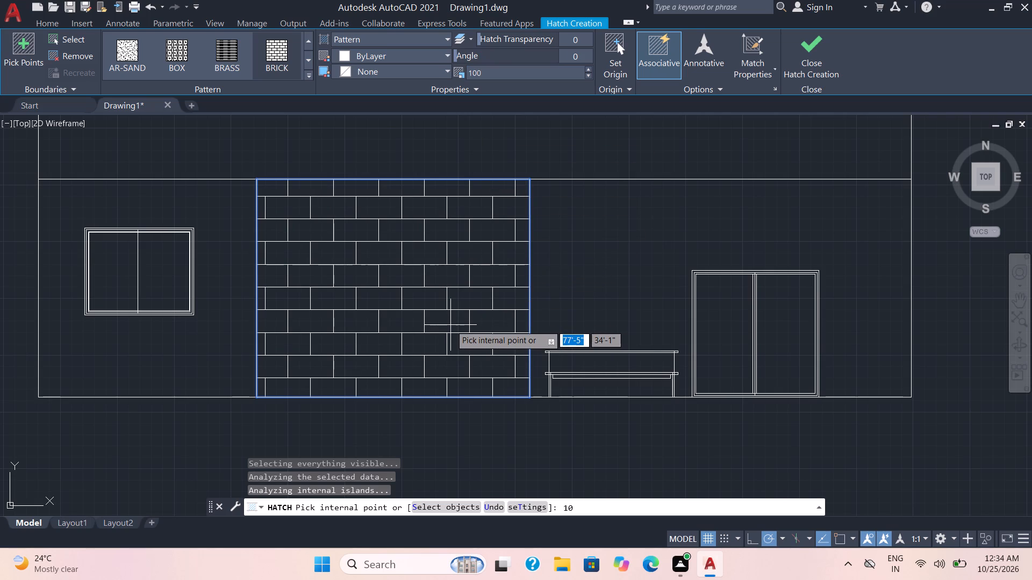
{"action": "key", "text": "Escape"}
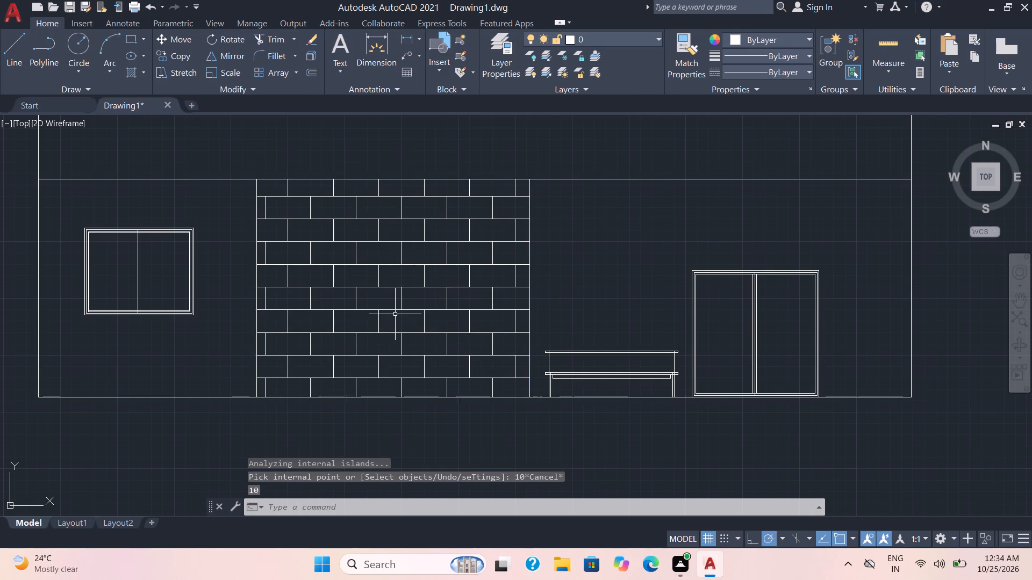
Explode the middle compartment's brick hatch into separate lines.
{"action": "scroll", "coordinate": [395, 313], "scroll_direction": "up", "scroll_amount": 1}
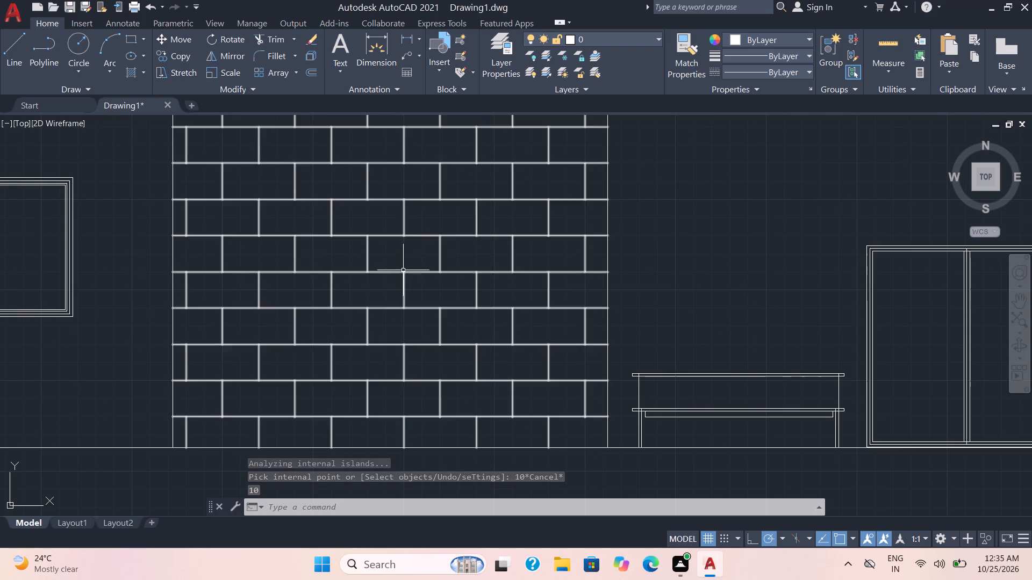
{"action": "left_click", "coordinate": [397, 241]}
{"action": "left_click", "coordinate": [404, 234]}
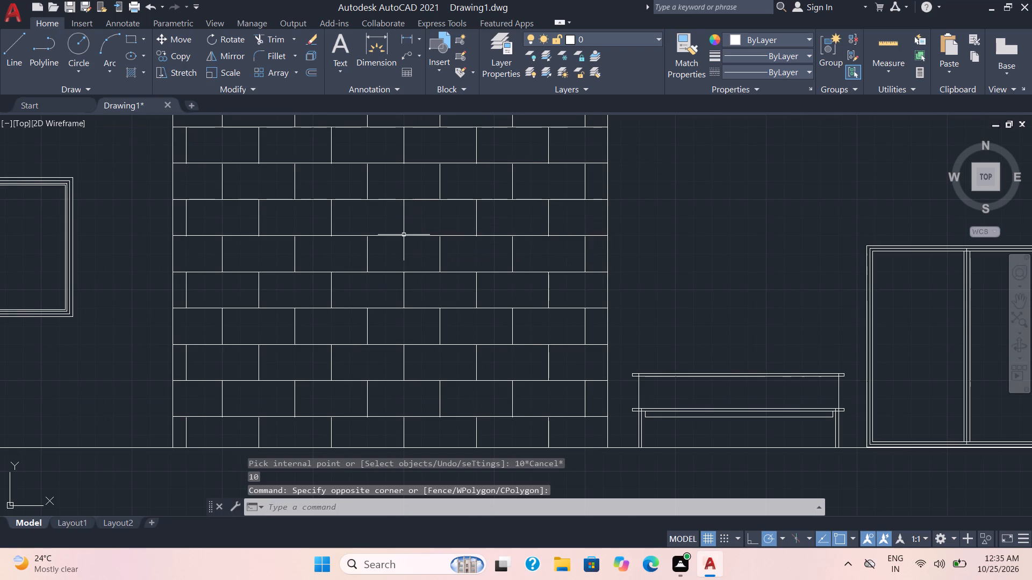
{"action": "left_click", "coordinate": [403, 229]}
{"action": "key", "text": "x"}
{"action": "key", "text": "Return"}
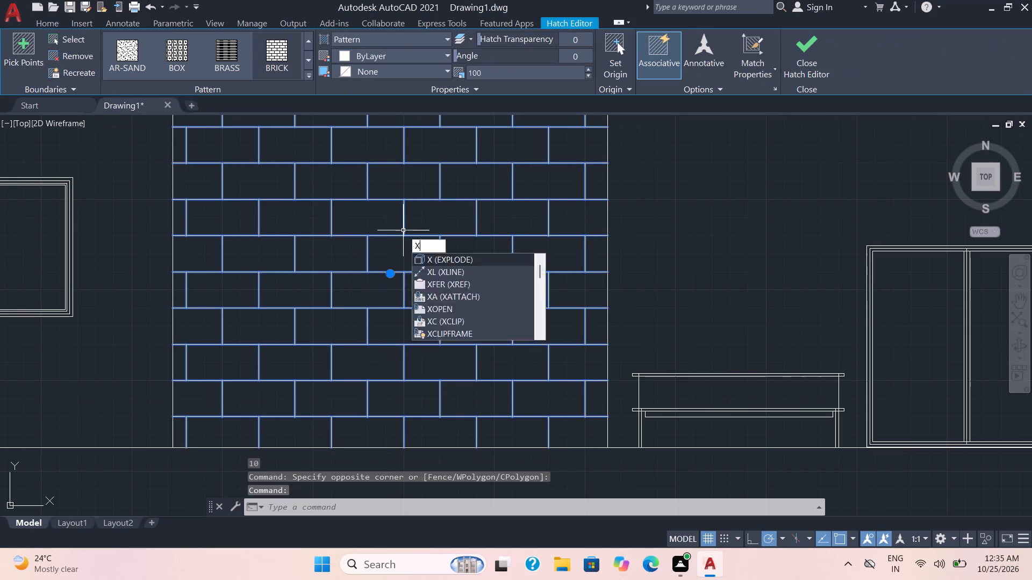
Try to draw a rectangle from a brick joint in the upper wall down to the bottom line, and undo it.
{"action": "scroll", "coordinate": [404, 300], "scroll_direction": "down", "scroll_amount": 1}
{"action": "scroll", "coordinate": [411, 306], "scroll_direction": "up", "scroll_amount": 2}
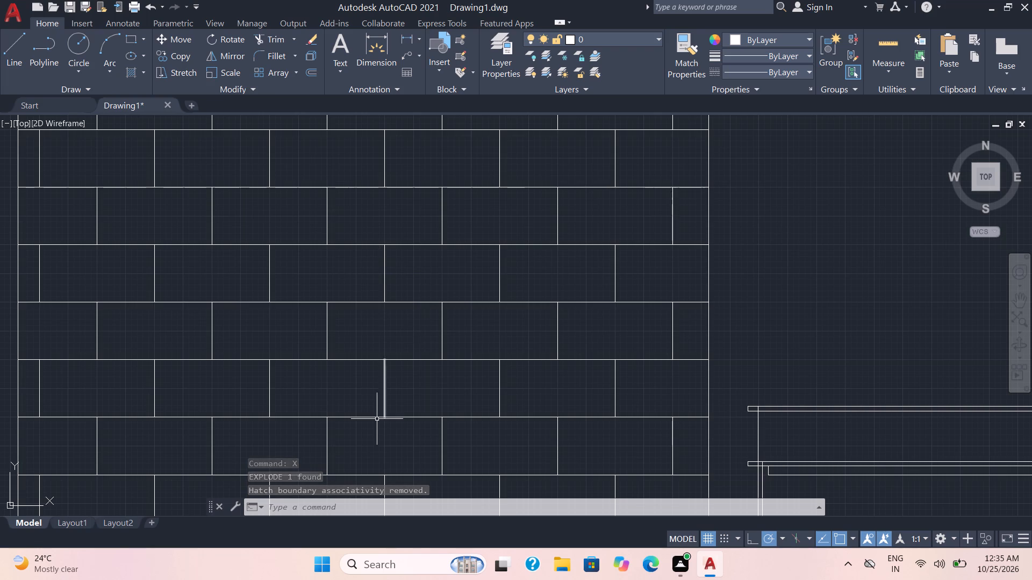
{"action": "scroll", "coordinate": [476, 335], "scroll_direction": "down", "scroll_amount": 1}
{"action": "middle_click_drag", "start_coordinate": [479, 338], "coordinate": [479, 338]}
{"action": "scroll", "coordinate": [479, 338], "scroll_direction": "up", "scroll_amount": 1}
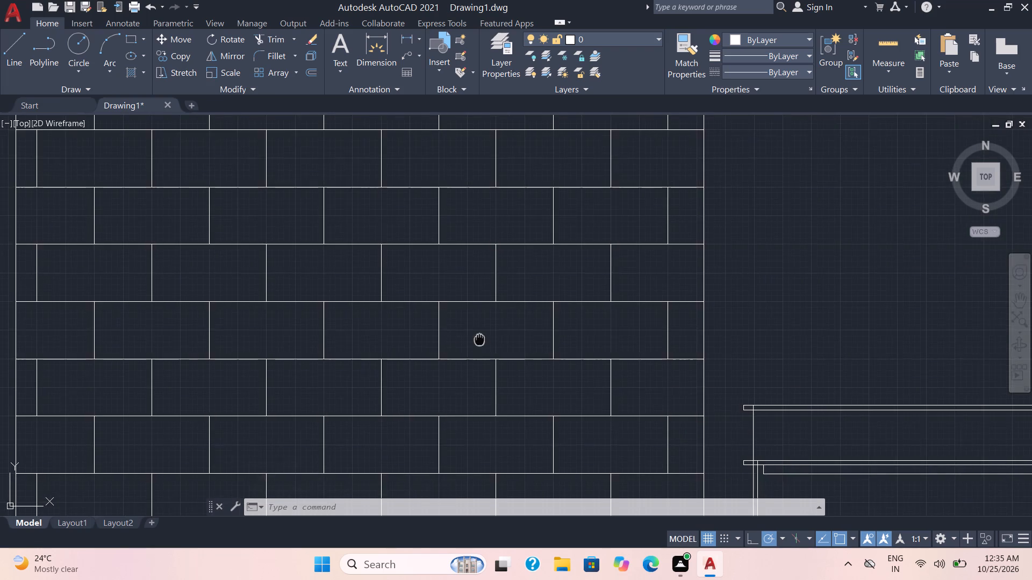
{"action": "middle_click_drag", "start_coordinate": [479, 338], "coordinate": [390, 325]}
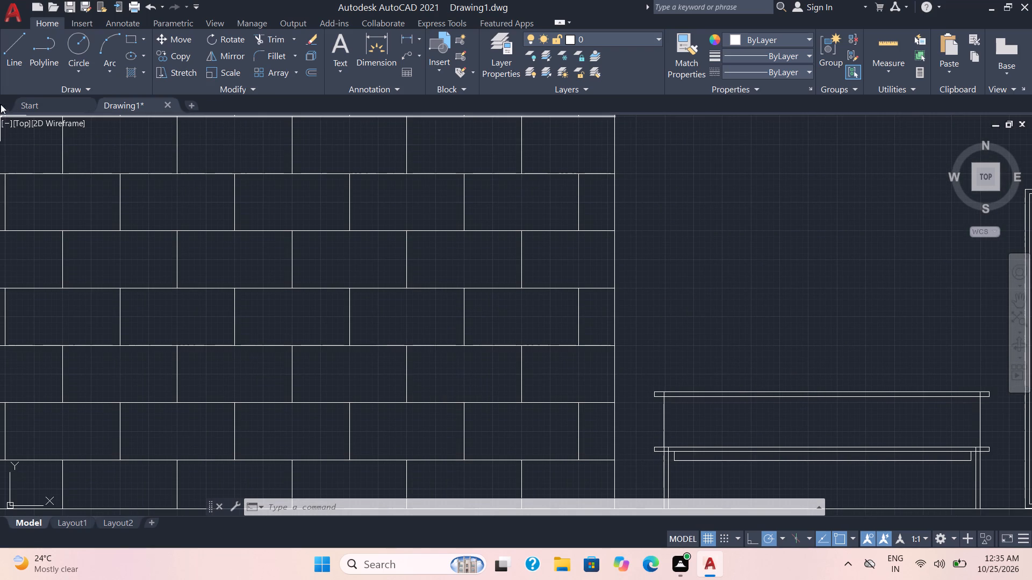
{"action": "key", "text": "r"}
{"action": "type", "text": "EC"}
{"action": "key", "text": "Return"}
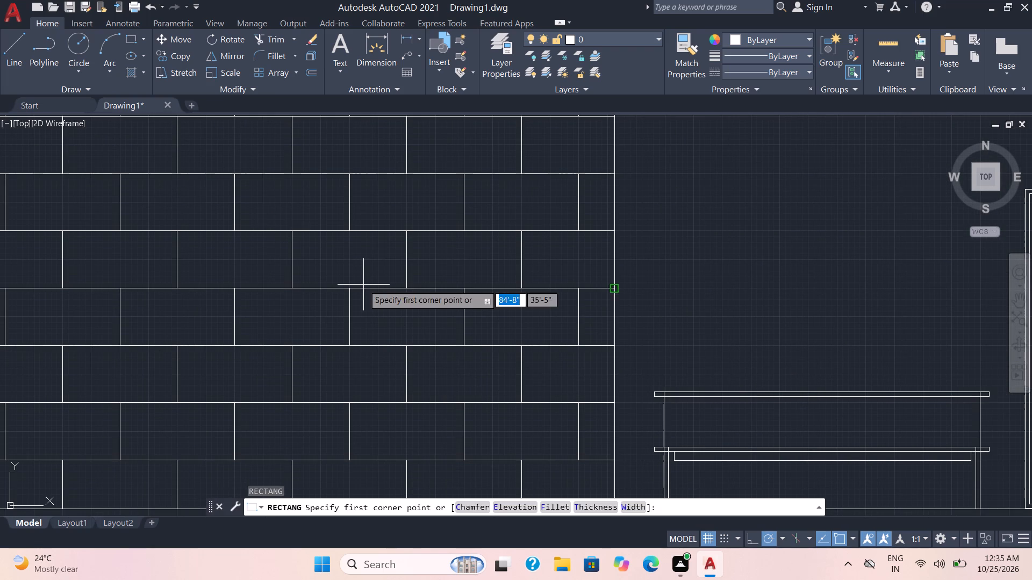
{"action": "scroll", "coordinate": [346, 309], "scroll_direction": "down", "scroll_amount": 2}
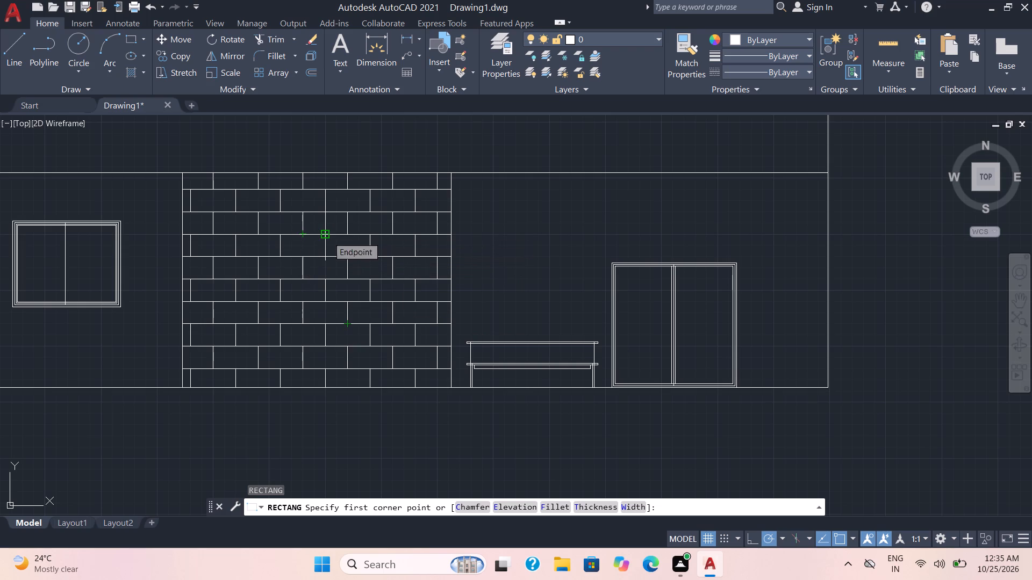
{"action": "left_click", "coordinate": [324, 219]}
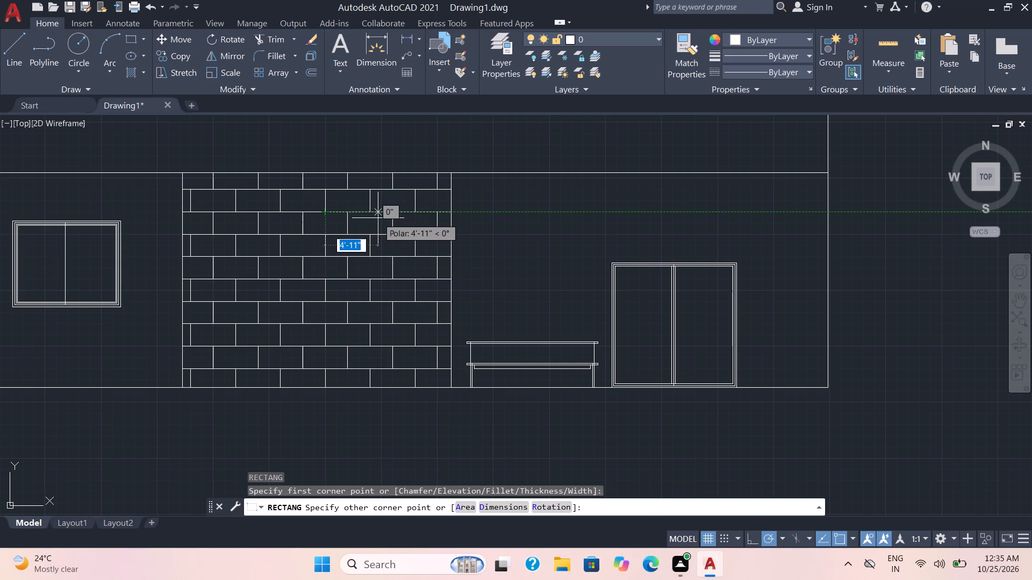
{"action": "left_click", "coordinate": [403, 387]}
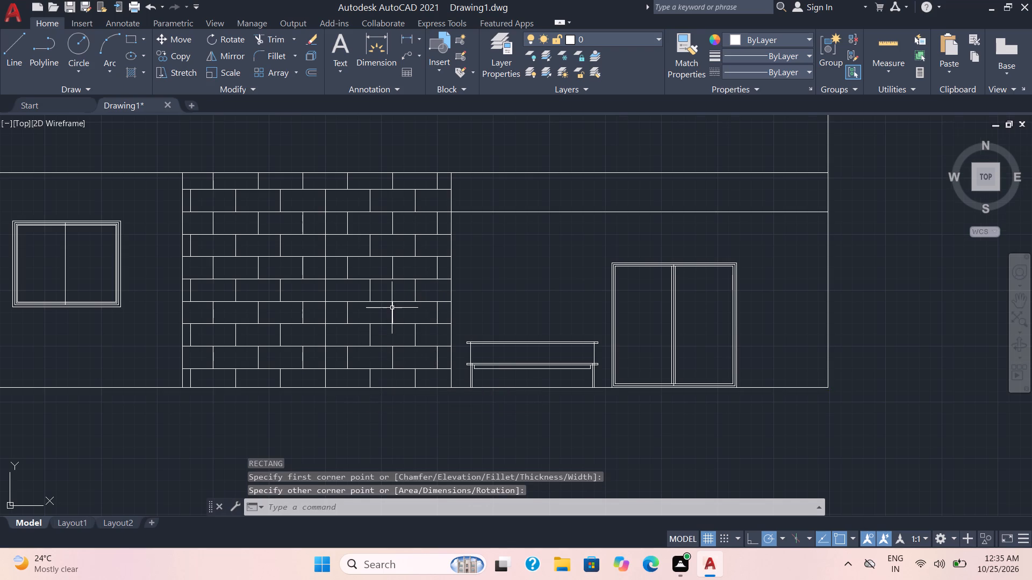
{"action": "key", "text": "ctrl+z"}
Draw a rectangle about 8' wide and 17' high over the bricks, from an upper brick joint to just below the bottom line.
{"action": "scroll", "coordinate": [357, 276], "scroll_direction": "down", "scroll_amount": 2}
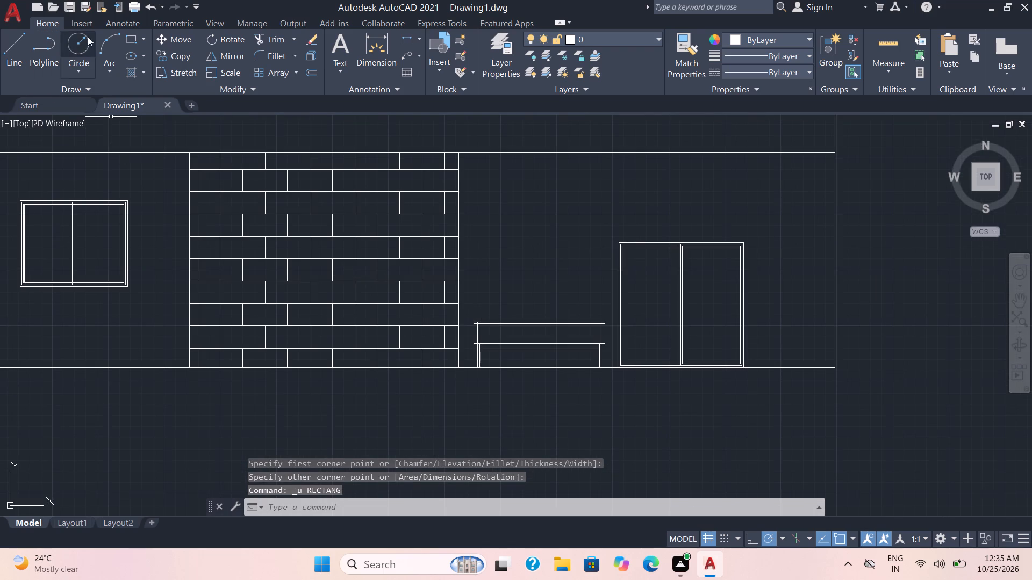
{"action": "left_click", "coordinate": [128, 40]}
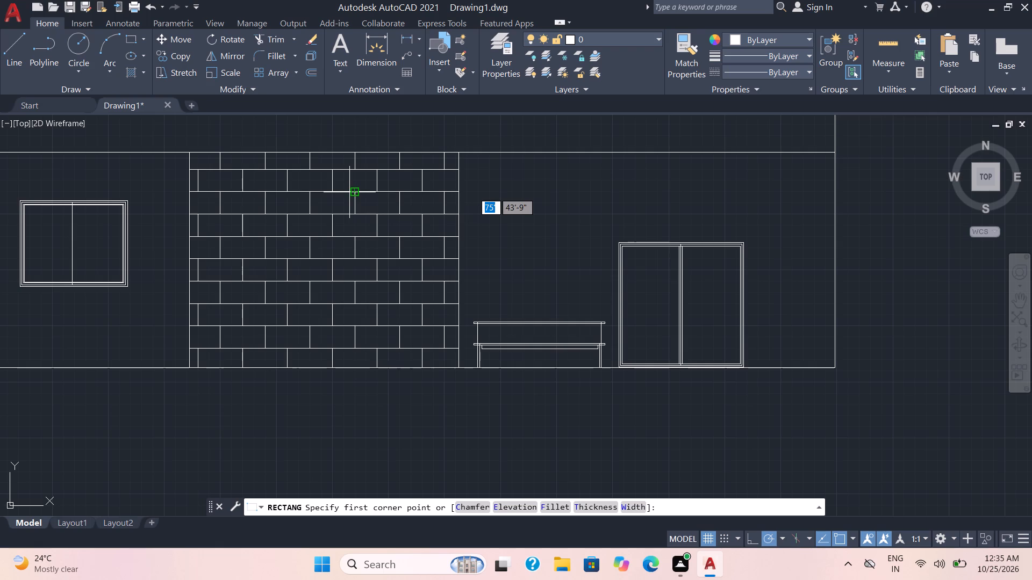
{"action": "left_click", "coordinate": [333, 194]}
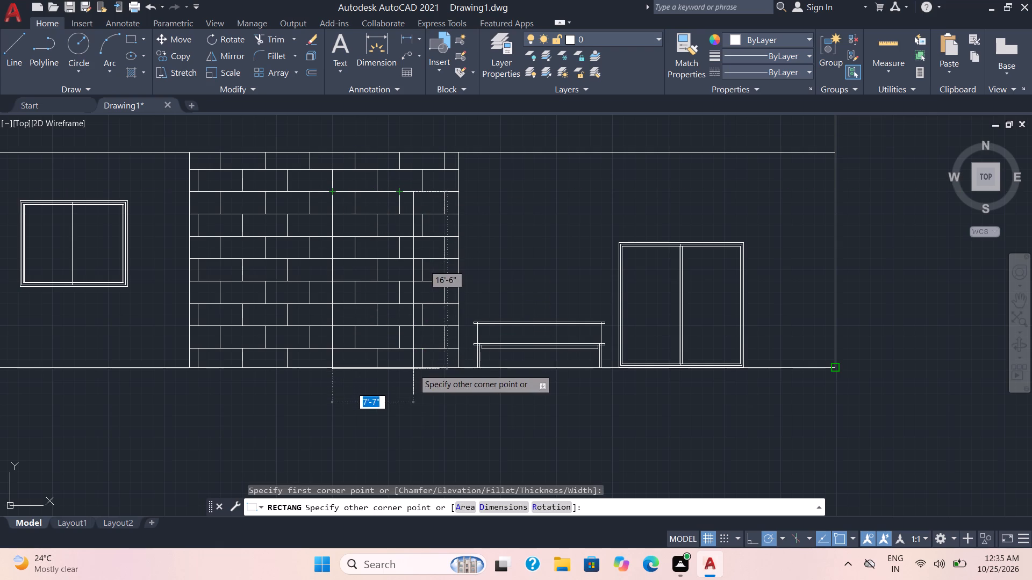
{"action": "scroll", "coordinate": [410, 366], "scroll_direction": "up", "scroll_amount": 4}
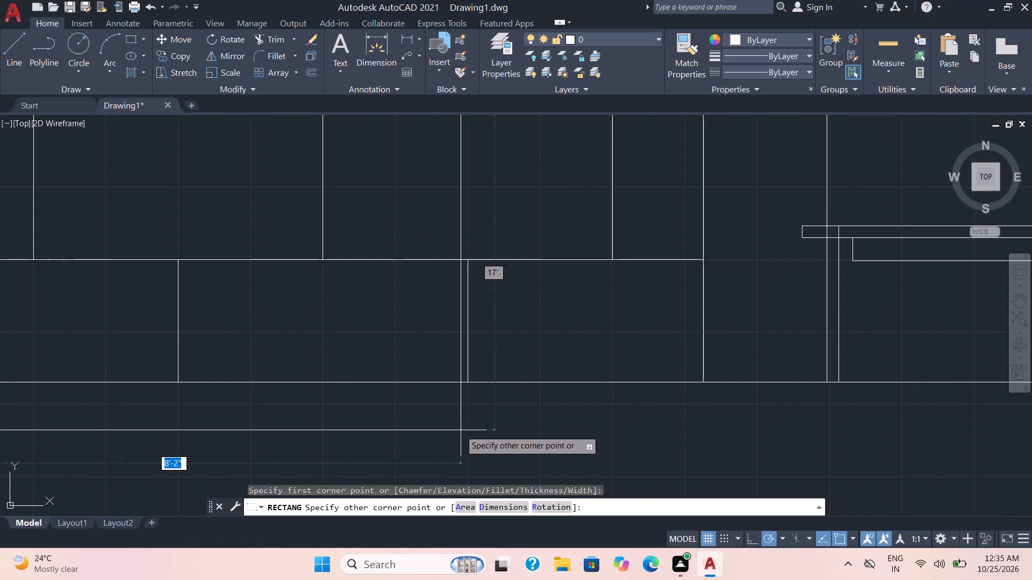
{"action": "scroll", "coordinate": [470, 430], "scroll_direction": "down", "scroll_amount": 1}
{"action": "left_click", "coordinate": [469, 430]}
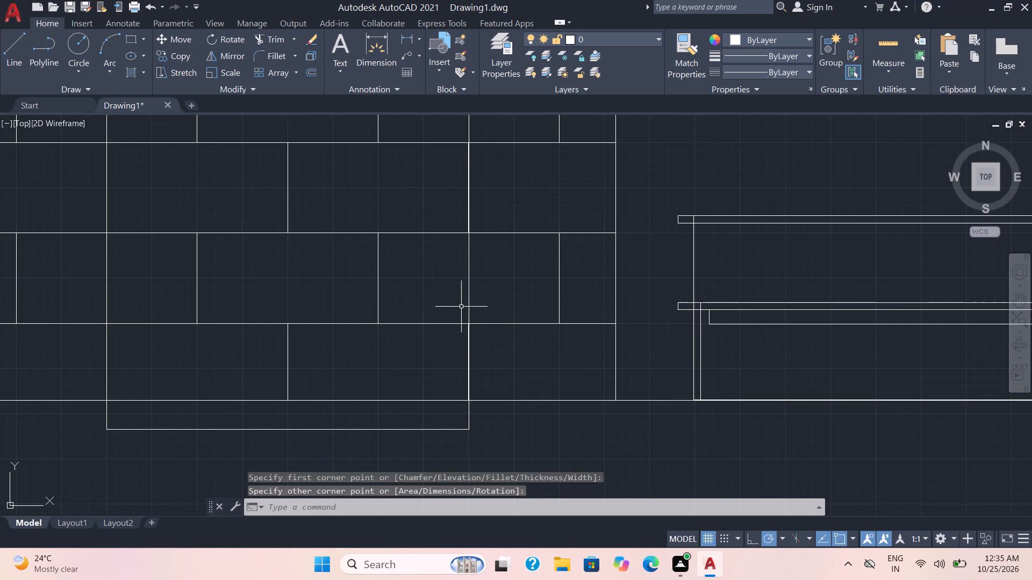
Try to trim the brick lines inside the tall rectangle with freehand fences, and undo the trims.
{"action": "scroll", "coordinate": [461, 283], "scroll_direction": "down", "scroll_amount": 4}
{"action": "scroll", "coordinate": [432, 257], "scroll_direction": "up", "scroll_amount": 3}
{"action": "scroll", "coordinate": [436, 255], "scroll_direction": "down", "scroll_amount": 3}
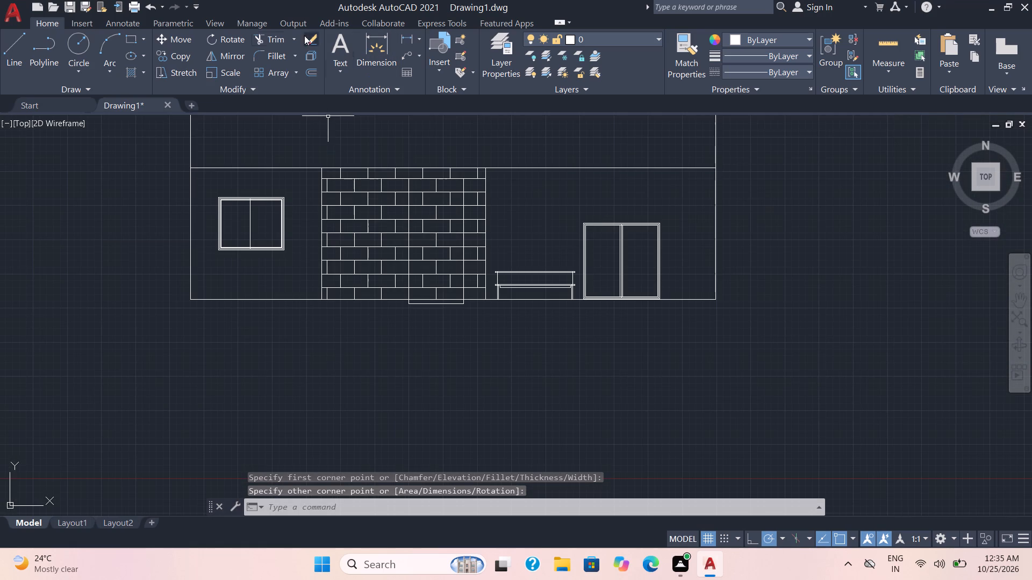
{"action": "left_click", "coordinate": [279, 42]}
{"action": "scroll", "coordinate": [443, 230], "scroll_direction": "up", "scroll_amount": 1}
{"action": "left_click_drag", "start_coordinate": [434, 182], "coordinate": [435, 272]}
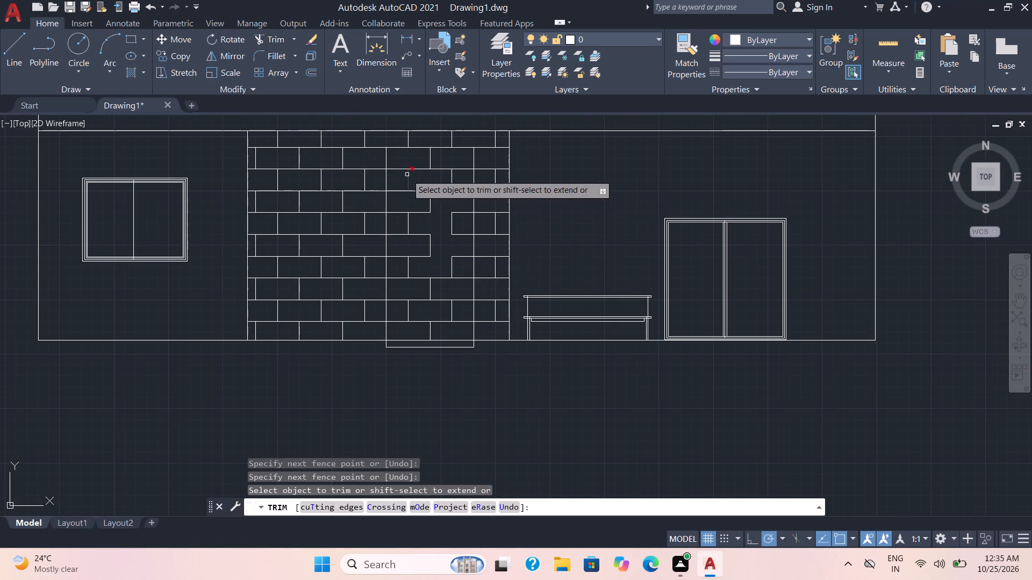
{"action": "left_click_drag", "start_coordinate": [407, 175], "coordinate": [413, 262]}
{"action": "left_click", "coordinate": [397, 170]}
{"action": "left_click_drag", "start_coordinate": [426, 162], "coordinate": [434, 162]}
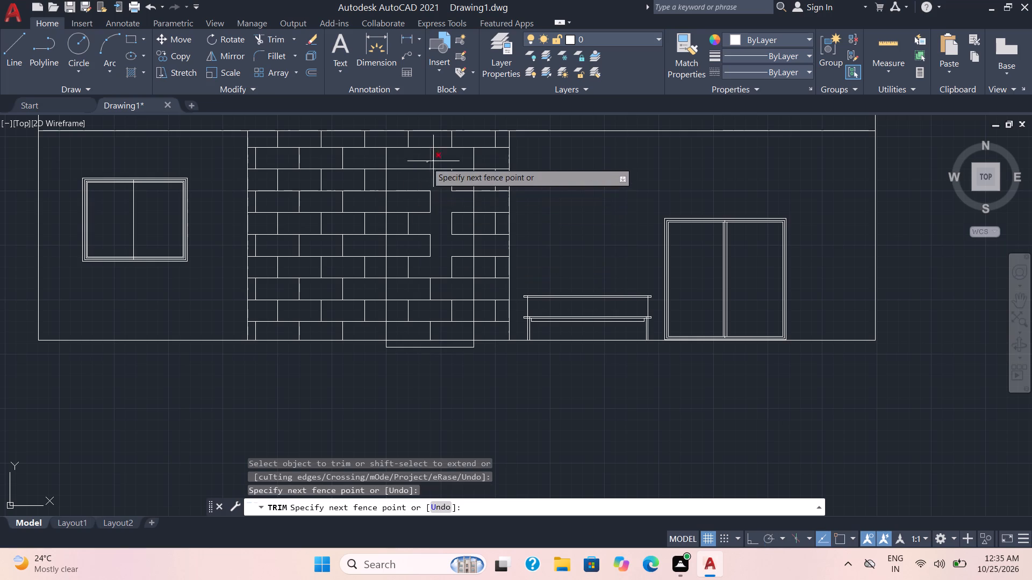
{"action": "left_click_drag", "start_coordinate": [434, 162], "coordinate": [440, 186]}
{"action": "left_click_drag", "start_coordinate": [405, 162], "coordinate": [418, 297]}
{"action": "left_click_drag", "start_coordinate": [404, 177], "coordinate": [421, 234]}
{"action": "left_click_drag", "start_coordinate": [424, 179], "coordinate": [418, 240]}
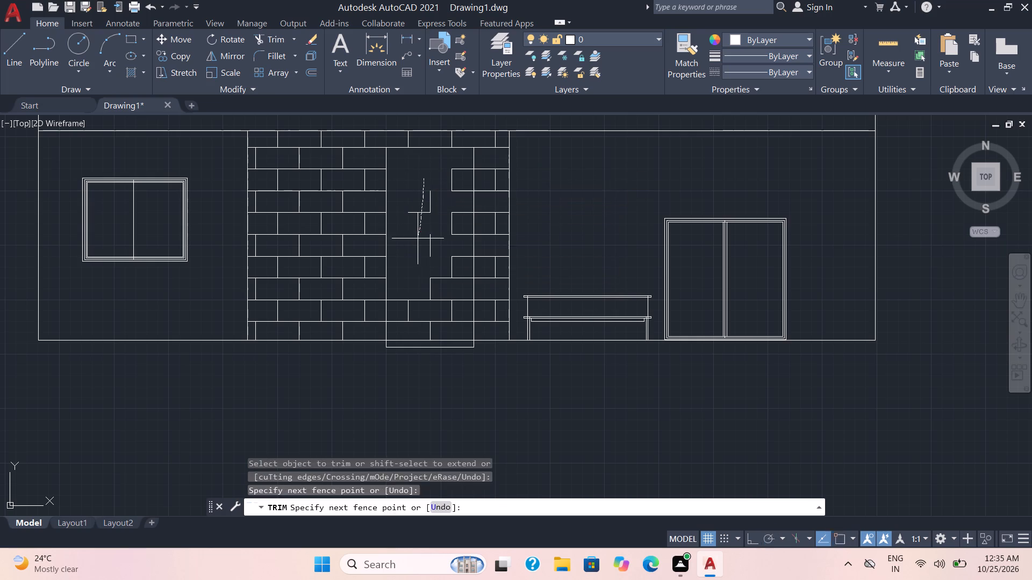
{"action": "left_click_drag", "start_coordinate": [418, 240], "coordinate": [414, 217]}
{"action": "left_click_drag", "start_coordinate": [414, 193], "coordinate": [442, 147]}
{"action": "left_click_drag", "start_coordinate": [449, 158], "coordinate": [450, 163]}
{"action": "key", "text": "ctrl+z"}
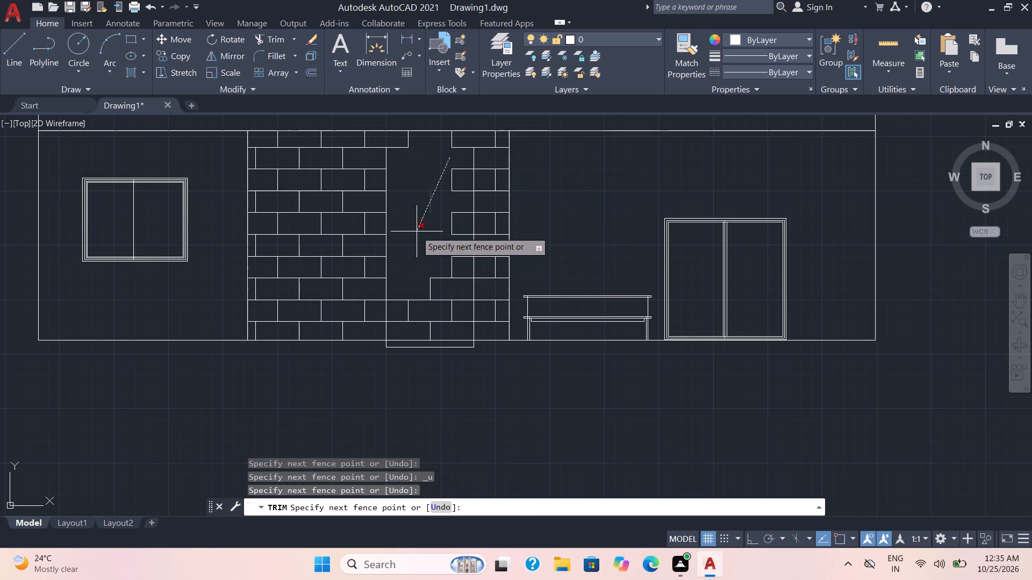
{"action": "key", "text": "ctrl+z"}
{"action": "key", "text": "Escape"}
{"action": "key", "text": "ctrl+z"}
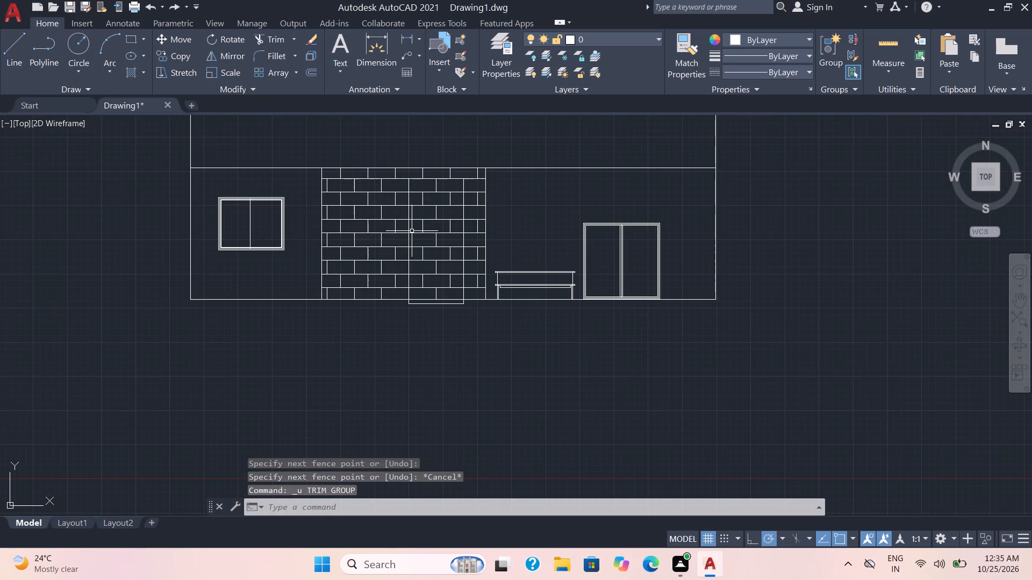
Trim away the brick lines inside the upper and middle rows of the tall rectangle on the brick wall.
{"action": "scroll", "coordinate": [424, 203], "scroll_direction": "up", "scroll_amount": 3}
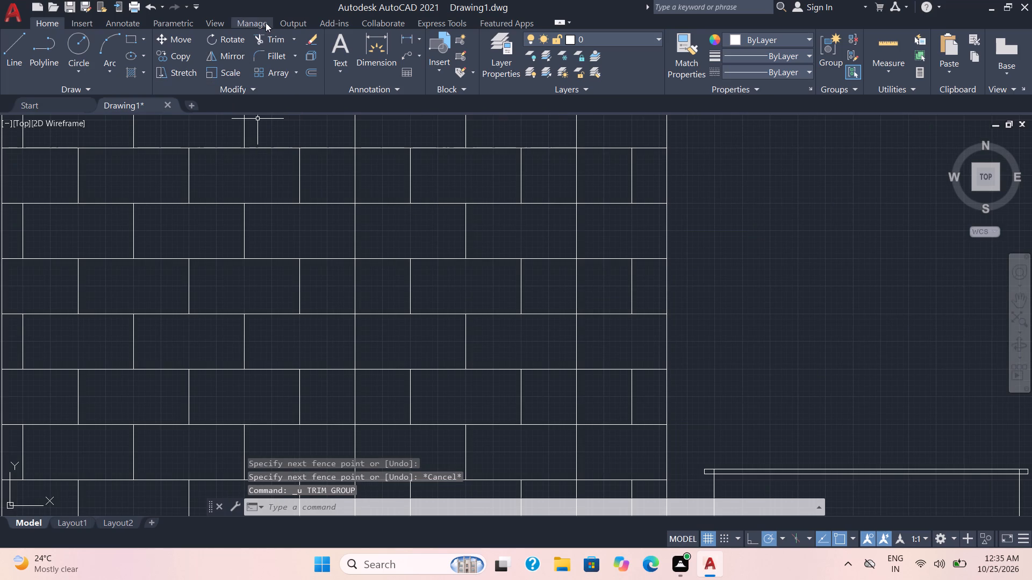
{"action": "left_click", "coordinate": [275, 47]}
{"action": "left_click", "coordinate": [275, 42]}
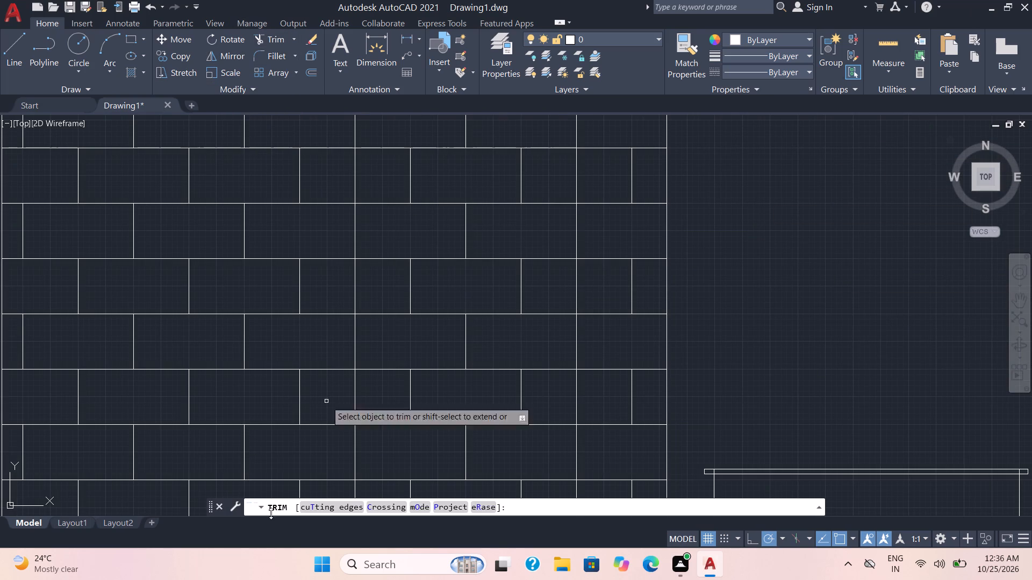
{"action": "scroll", "coordinate": [321, 579], "scroll_direction": "down", "scroll_amount": 2}
{"action": "scroll", "coordinate": [488, 233], "scroll_direction": "down", "scroll_amount": 3}
{"action": "scroll", "coordinate": [479, 227], "scroll_direction": "up", "scroll_amount": 2}
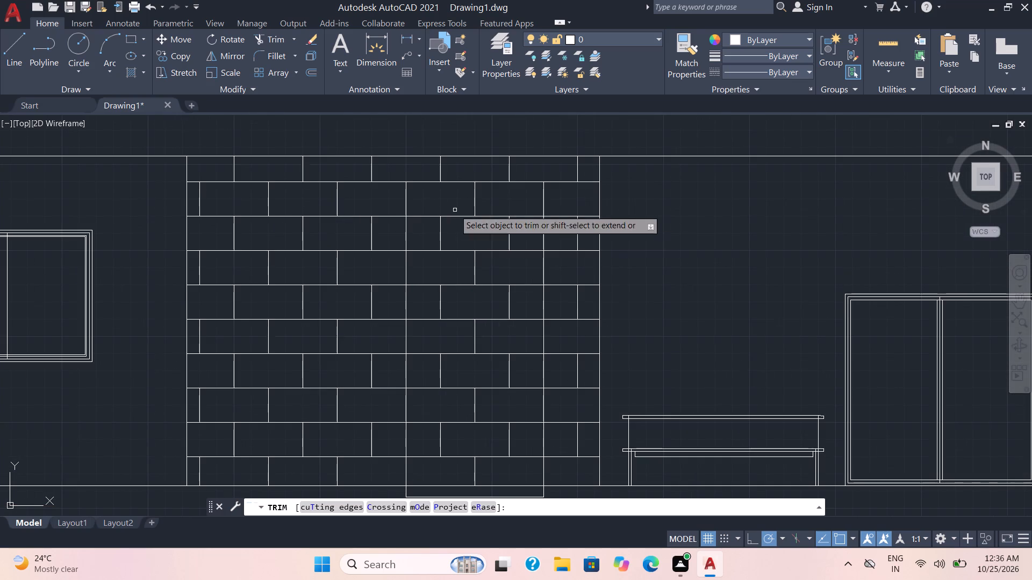
{"action": "left_click_drag", "start_coordinate": [440, 208], "coordinate": [427, 270]}
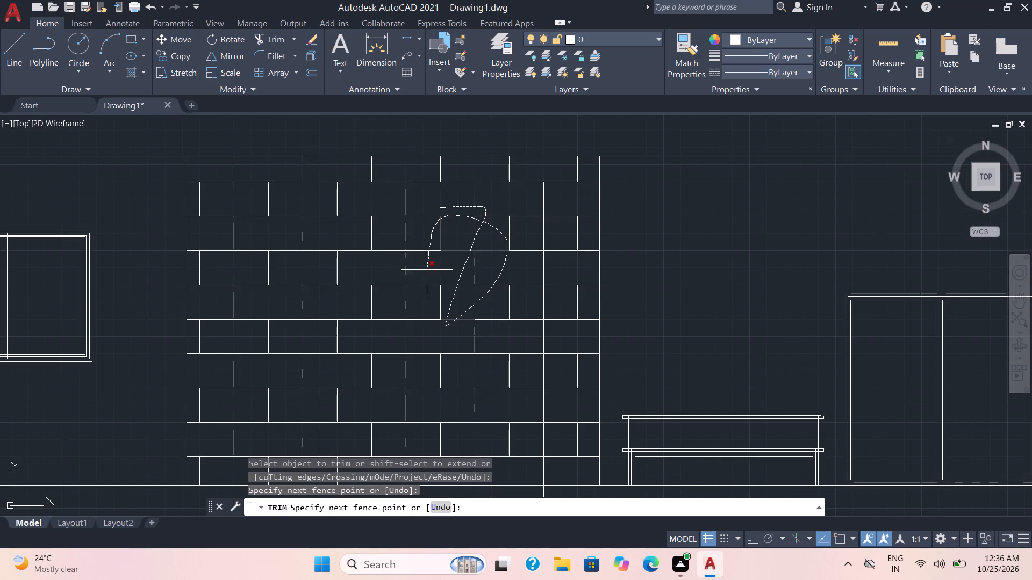
{"action": "left_click_drag", "start_coordinate": [427, 270], "coordinate": [474, 216]}
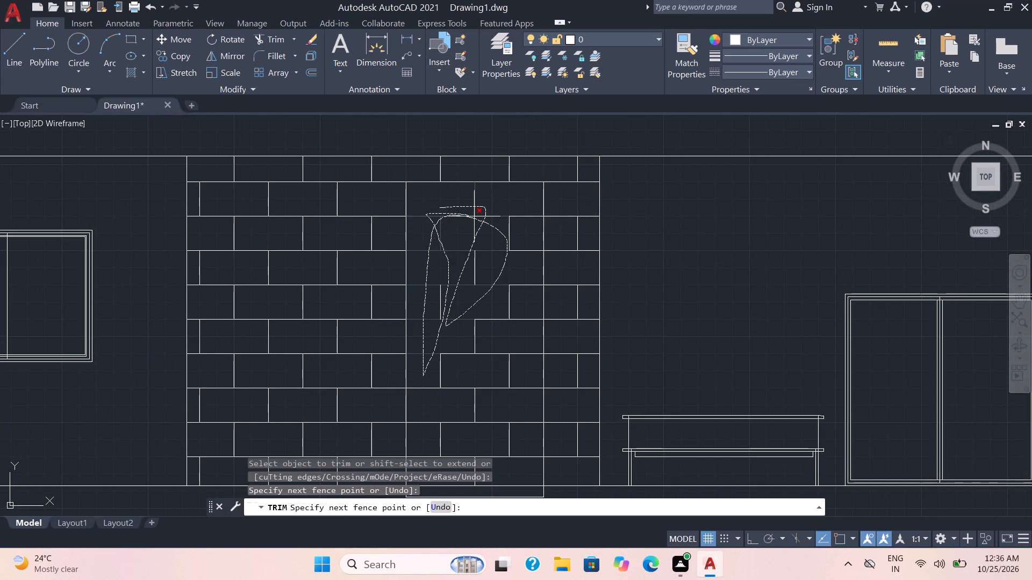
{"action": "left_click_drag", "start_coordinate": [474, 216], "coordinate": [510, 361]}
{"action": "left_click_drag", "start_coordinate": [510, 361], "coordinate": [512, 378]}
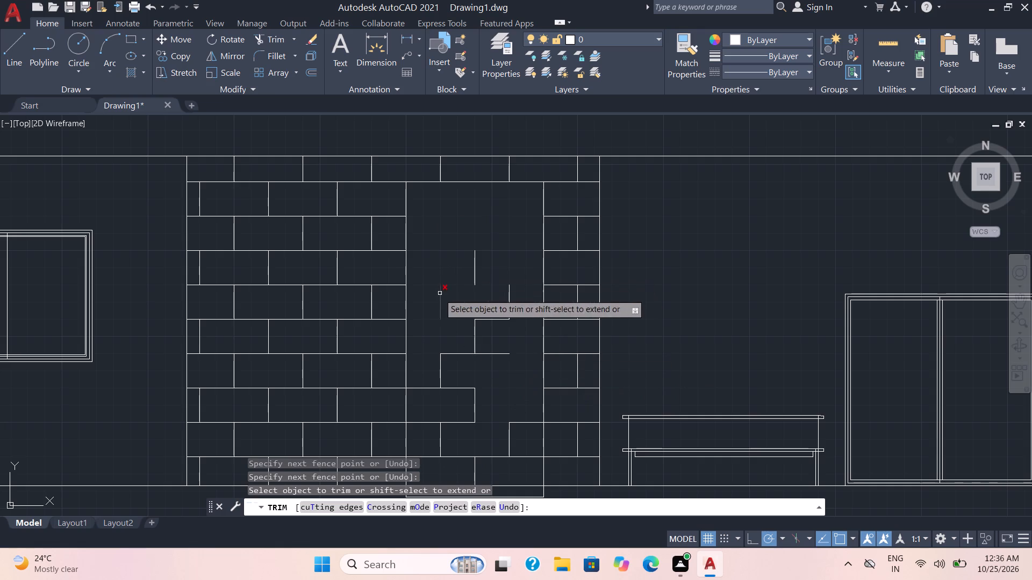
{"action": "left_click_drag", "start_coordinate": [431, 301], "coordinate": [487, 352]}
{"action": "left_click_drag", "start_coordinate": [511, 293], "coordinate": [467, 336]}
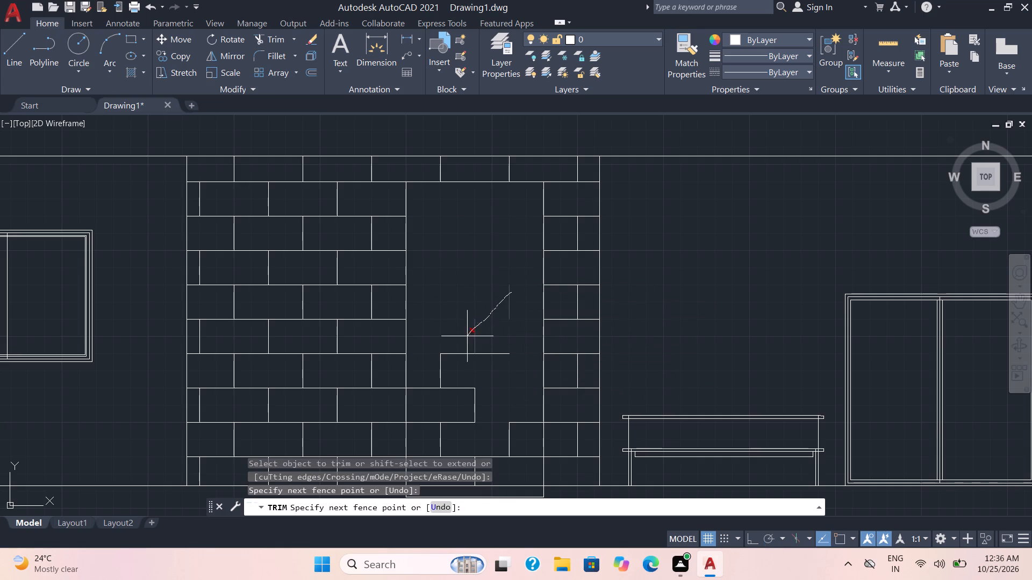
{"action": "left_click_drag", "start_coordinate": [467, 336], "coordinate": [465, 339]}
Trim away the remaining brick lines in the lower rows of the rectangle down to the bottom line, and leave Trim.
{"action": "scroll", "coordinate": [465, 341], "scroll_direction": "down", "scroll_amount": 2}
{"action": "scroll", "coordinate": [462, 353], "scroll_direction": "up", "scroll_amount": 2}
{"action": "left_click_drag", "start_coordinate": [453, 327], "coordinate": [420, 371]}
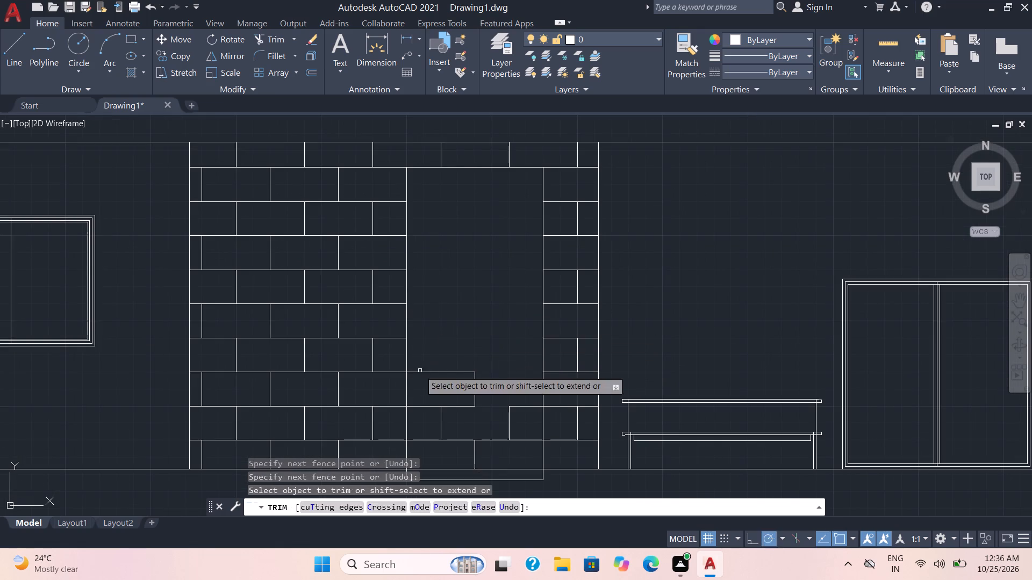
{"action": "left_click_drag", "start_coordinate": [420, 361], "coordinate": [422, 419]}
{"action": "scroll", "coordinate": [426, 391], "scroll_direction": "down", "scroll_amount": 3}
{"action": "scroll", "coordinate": [447, 398], "scroll_direction": "up", "scroll_amount": 5}
{"action": "left_click_drag", "start_coordinate": [487, 330], "coordinate": [488, 337]}
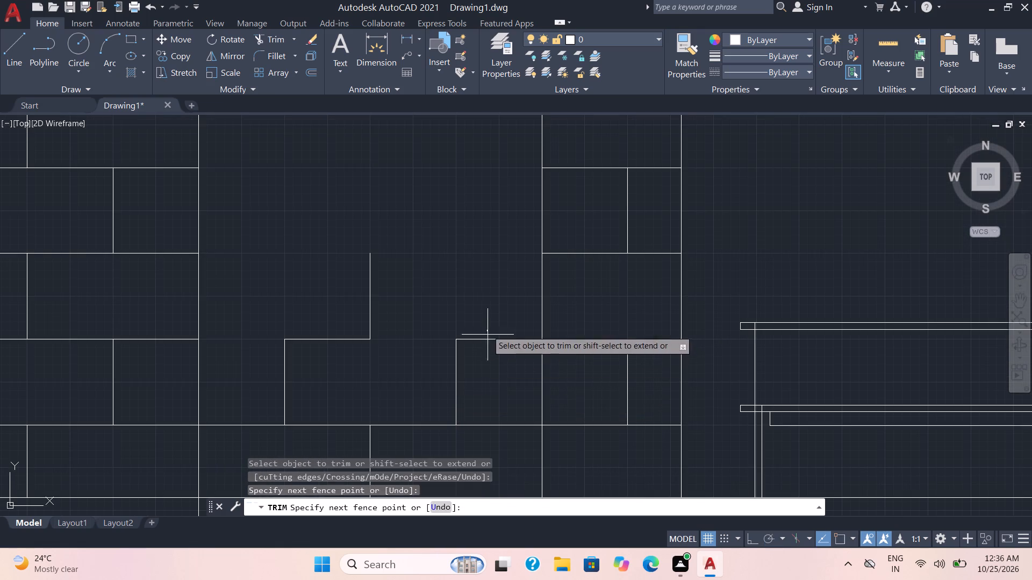
{"action": "left_click_drag", "start_coordinate": [488, 337], "coordinate": [479, 440]}
{"action": "scroll", "coordinate": [469, 429], "scroll_direction": "down", "scroll_amount": 4}
{"action": "scroll", "coordinate": [453, 418], "scroll_direction": "up", "scroll_amount": 2}
{"action": "middle_click_drag", "start_coordinate": [447, 425], "coordinate": [472, 369]}
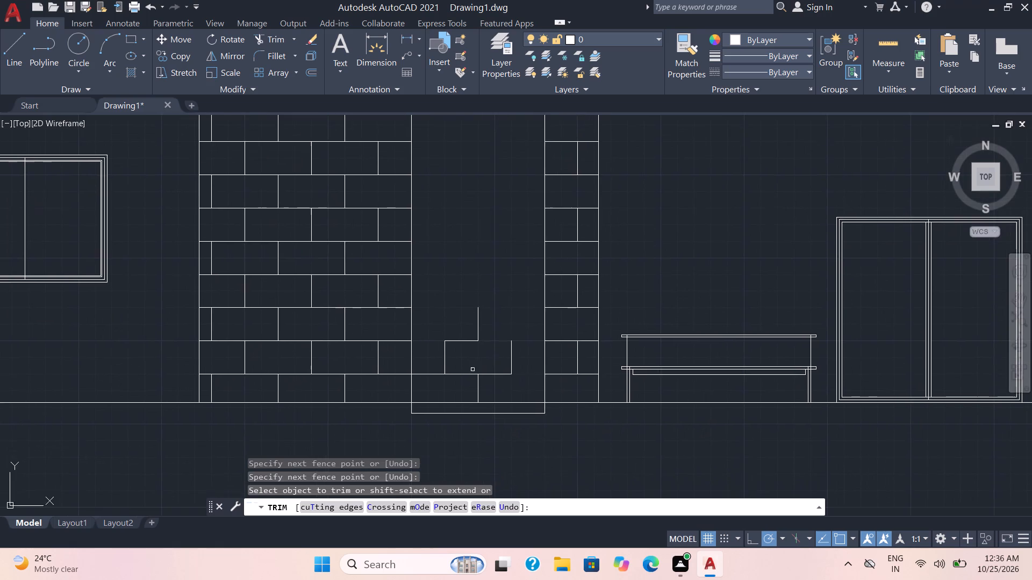
{"action": "scroll", "coordinate": [468, 368], "scroll_direction": "up", "scroll_amount": 2}
{"action": "left_click_drag", "start_coordinate": [376, 375], "coordinate": [549, 410]}
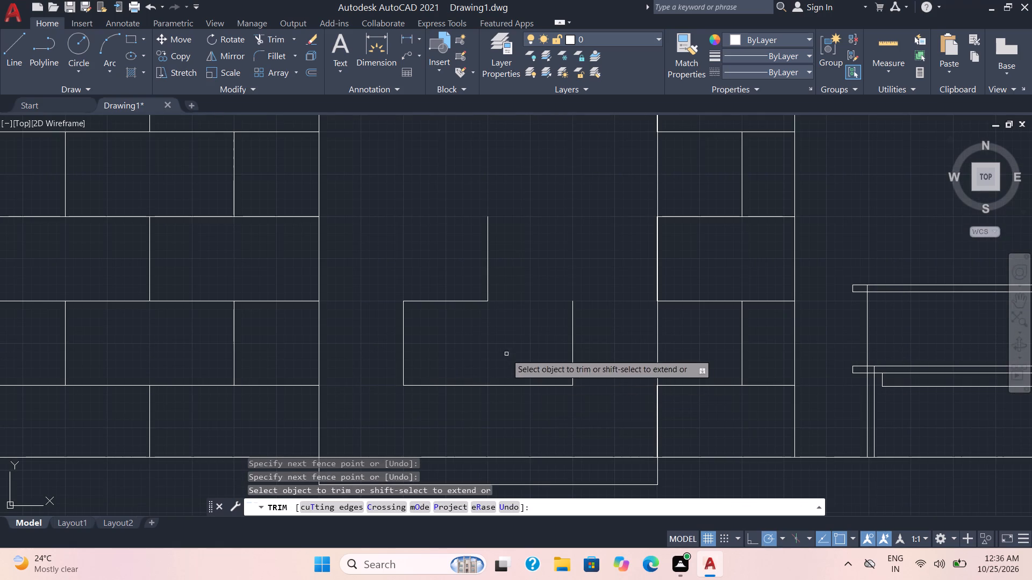
{"action": "left_click_drag", "start_coordinate": [426, 280], "coordinate": [536, 407]}
{"action": "left_click_drag", "start_coordinate": [584, 336], "coordinate": [424, 337]}
{"action": "left_click_drag", "start_coordinate": [376, 337], "coordinate": [475, 328]}
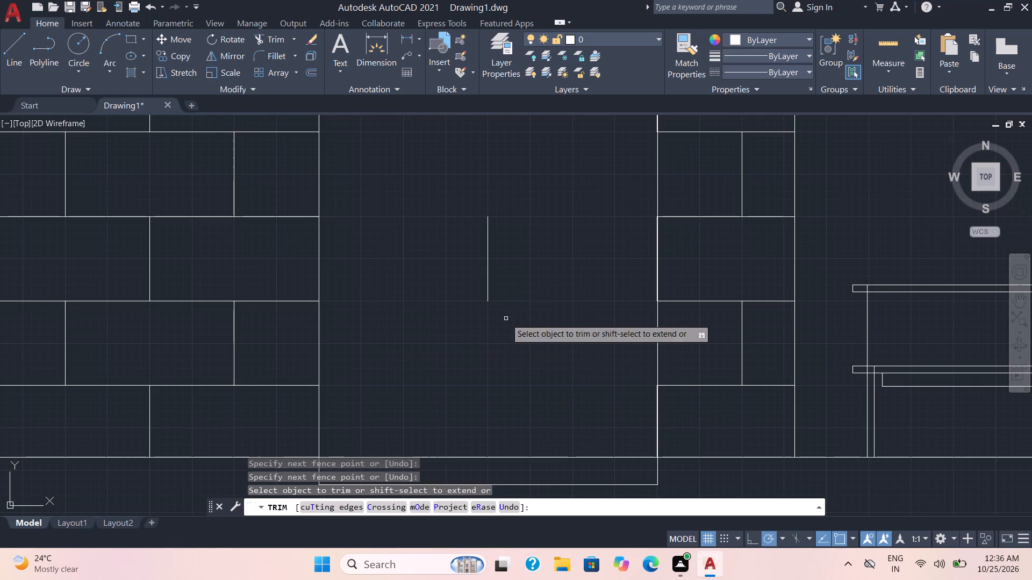
{"action": "left_click_drag", "start_coordinate": [523, 285], "coordinate": [463, 259]}
{"action": "scroll", "coordinate": [461, 266], "scroll_direction": "down", "scroll_amount": 5}
{"action": "scroll", "coordinate": [478, 323], "scroll_direction": "up", "scroll_amount": 4}
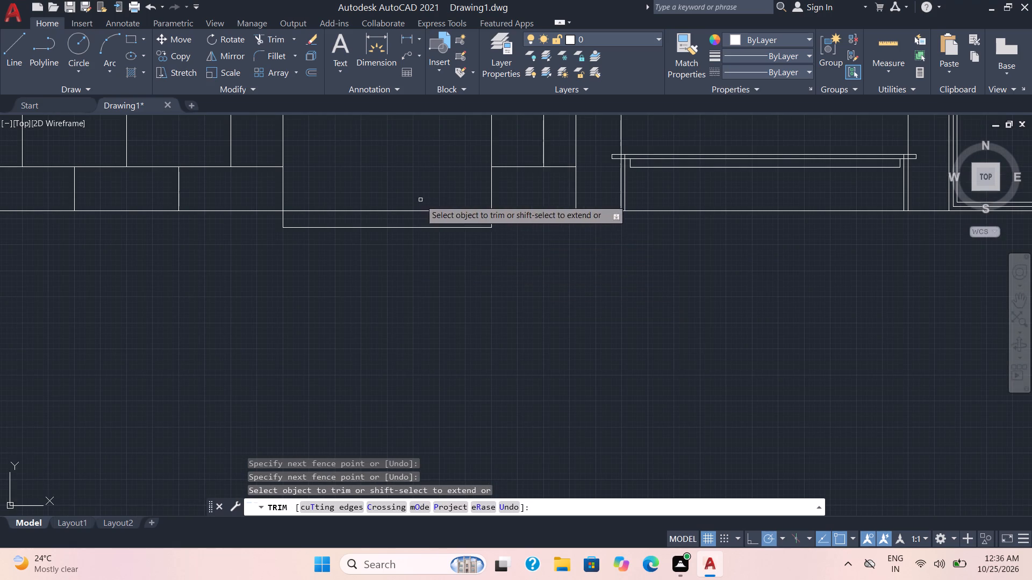
{"action": "scroll", "coordinate": [373, 193], "scroll_direction": "up", "scroll_amount": 1}
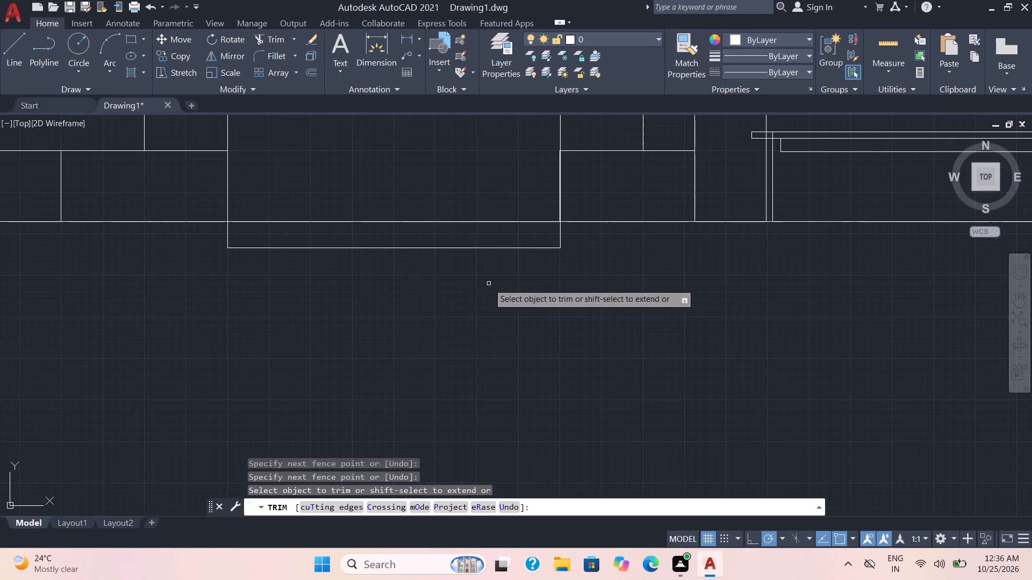
{"action": "key", "text": "Escape"}
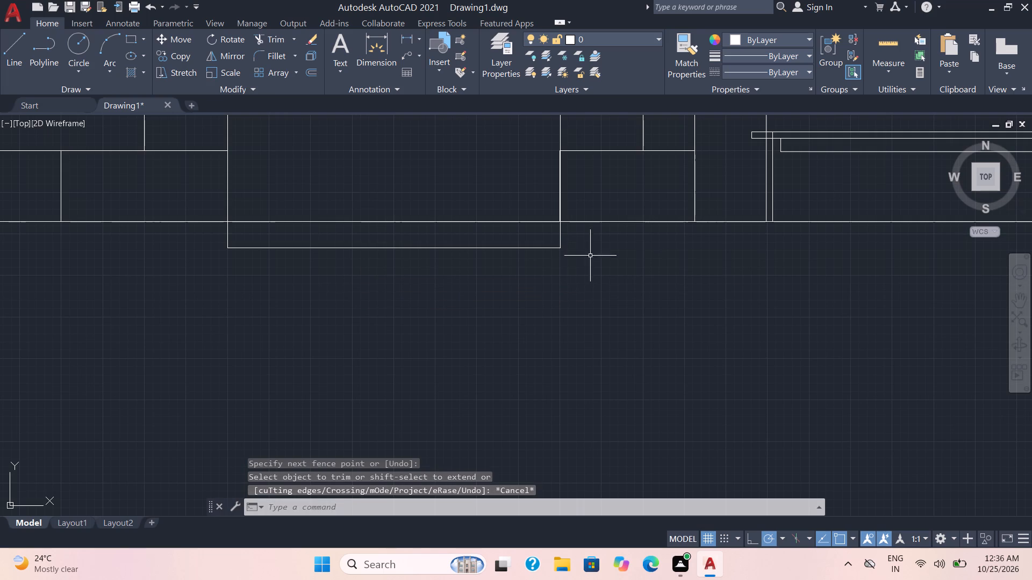
Stretch the lower right corner of the opening's outline up to the bottom line.
{"action": "left_click", "coordinate": [560, 247]}
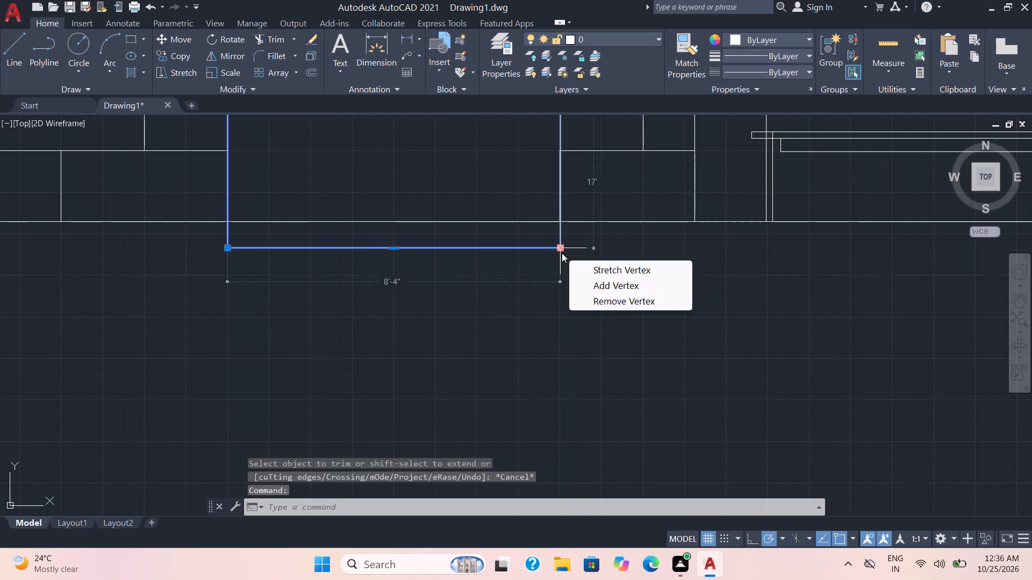
{"action": "left_click_drag", "start_coordinate": [562, 249], "coordinate": [555, 226]}
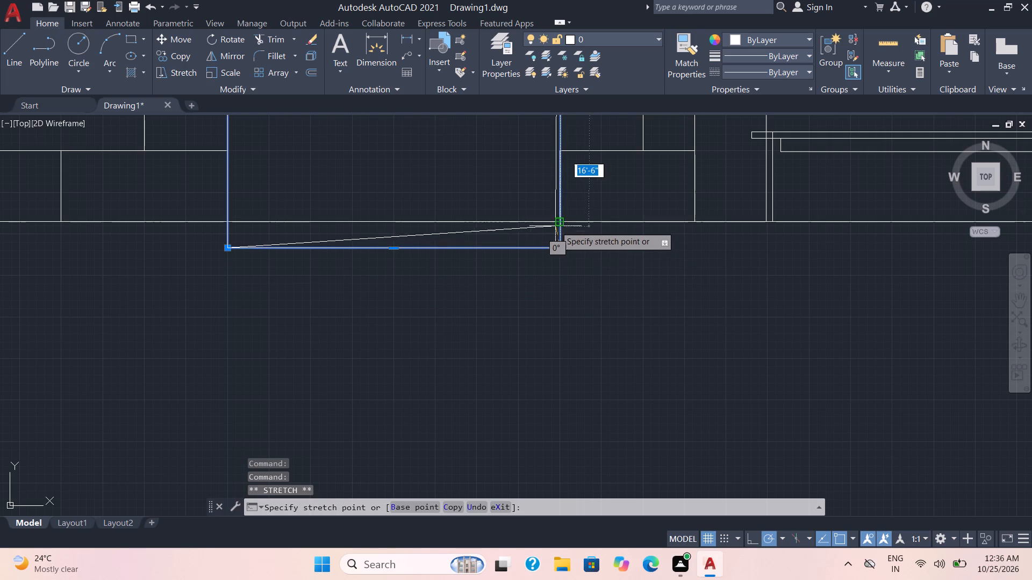
{"action": "left_click_drag", "start_coordinate": [555, 226], "coordinate": [556, 221]}
{"action": "double_click", "coordinate": [556, 221]}
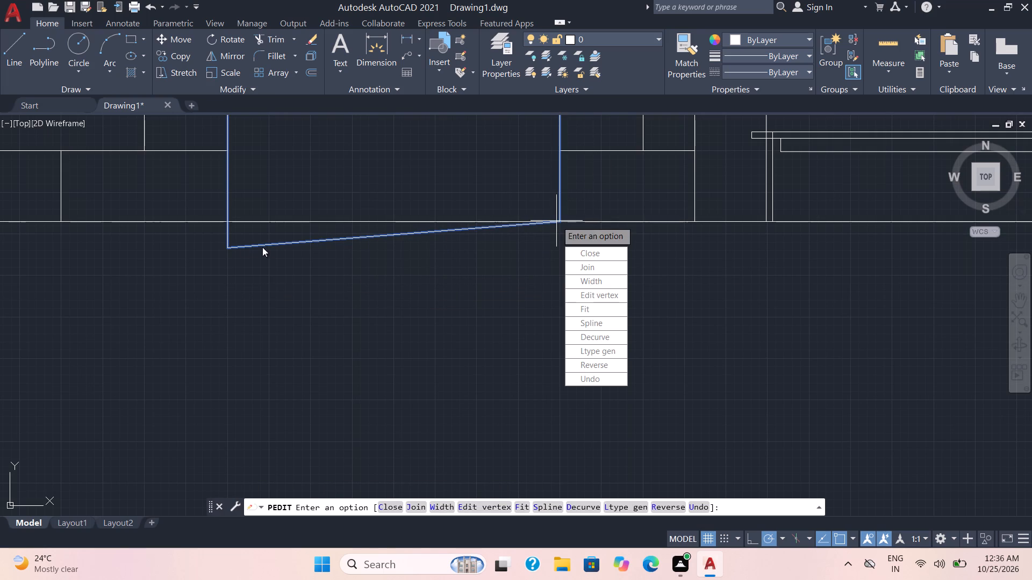
Close the opening's outline with Polyline Edit, try its Join option, and leave the command.
{"action": "left_click", "coordinate": [230, 249]}
{"action": "left_click_drag", "start_coordinate": [230, 249], "coordinate": [236, 235]}
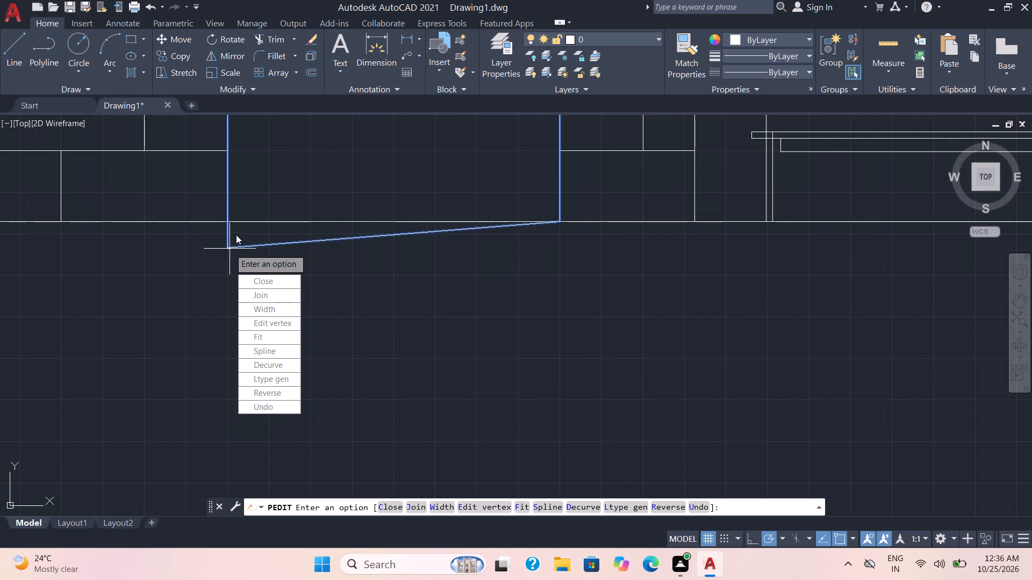
{"action": "left_click_drag", "start_coordinate": [236, 235], "coordinate": [237, 234]}
{"action": "left_click_drag", "start_coordinate": [262, 277], "coordinate": [238, 234]}
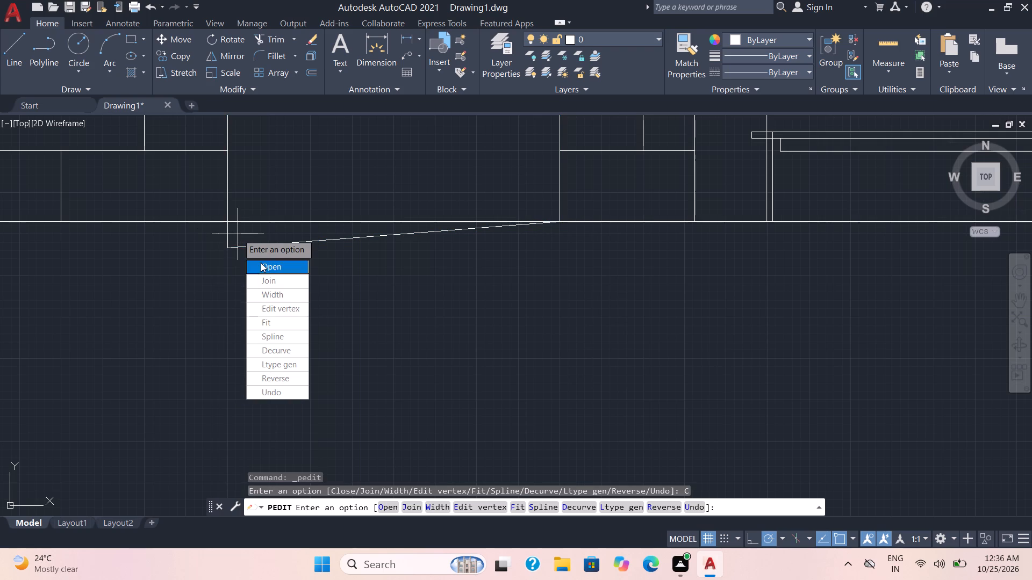
{"action": "left_click_drag", "start_coordinate": [261, 263], "coordinate": [238, 234]}
{"action": "left_click_drag", "start_coordinate": [265, 267], "coordinate": [238, 234]}
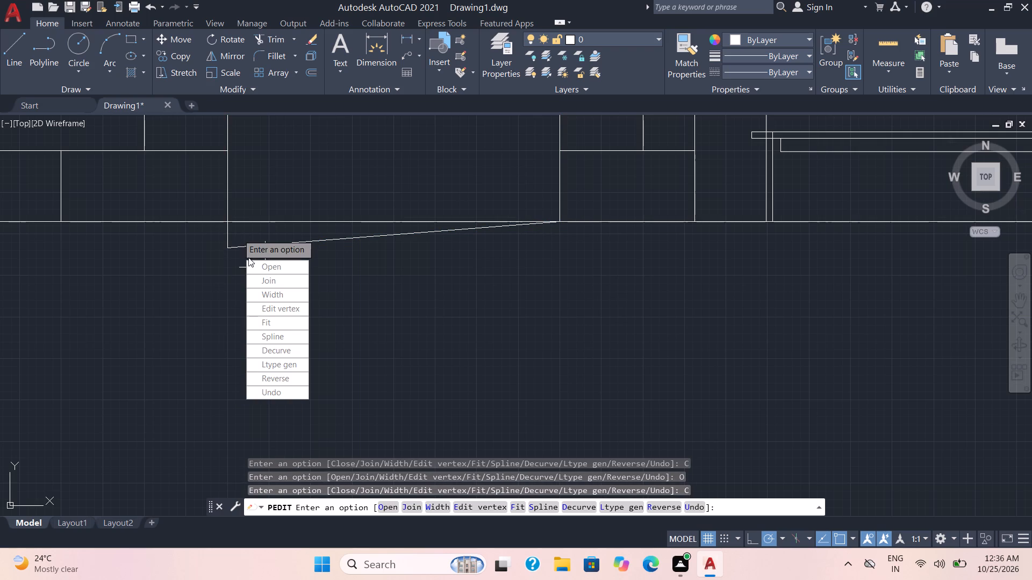
{"action": "left_click_drag", "start_coordinate": [259, 286], "coordinate": [238, 235]}
{"action": "key", "text": "Escape"}
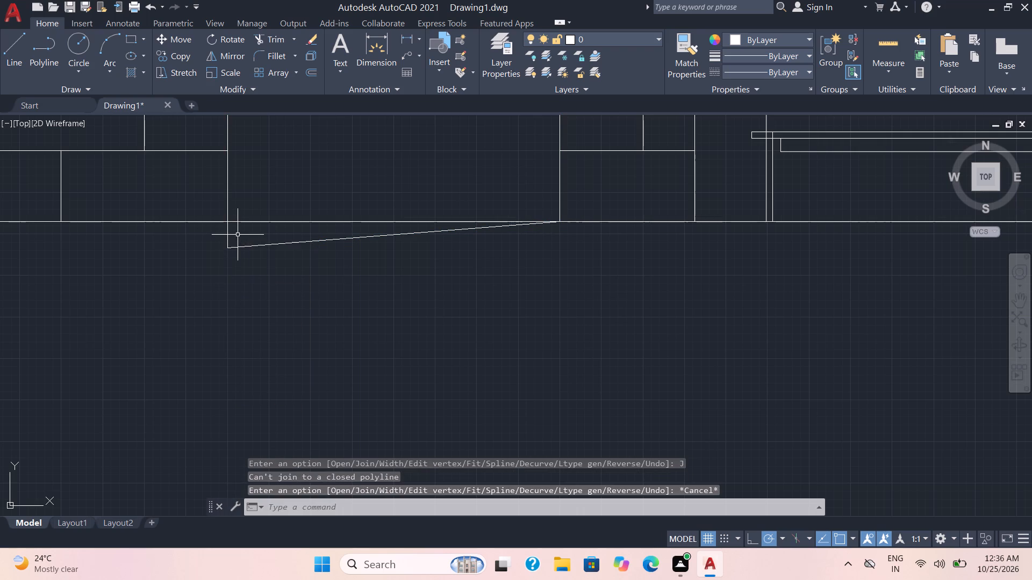
Stretch the lower left corner of the opening's outline up to the bottom line.
{"action": "left_click", "coordinate": [230, 249]}
{"action": "left_click_drag", "start_coordinate": [230, 249], "coordinate": [238, 223]}
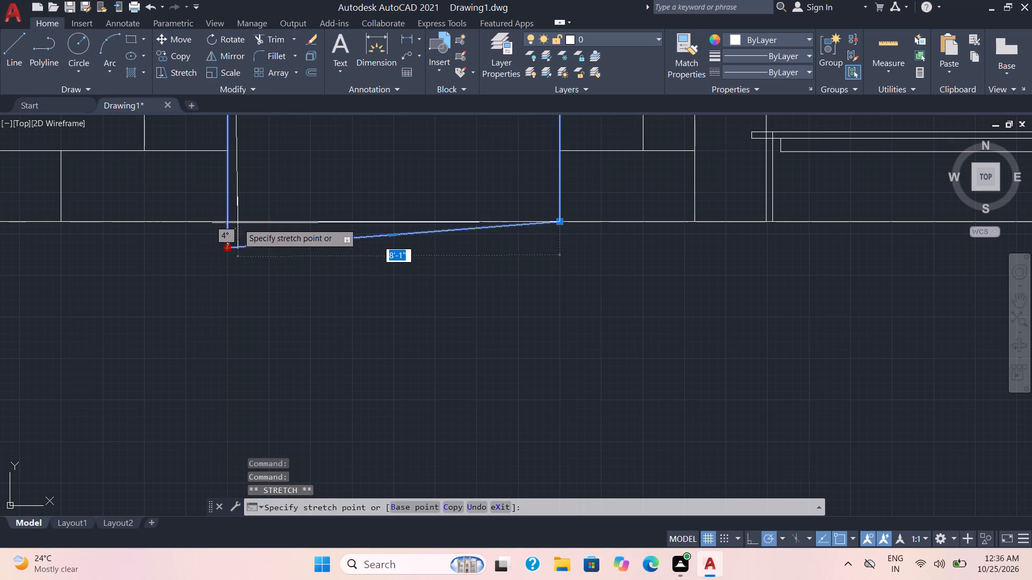
{"action": "left_click_drag", "start_coordinate": [238, 223], "coordinate": [227, 223]}
{"action": "left_click", "coordinate": [227, 223]}
{"action": "key", "text": "Escape"}
{"action": "scroll", "coordinate": [422, 245], "scroll_direction": "down", "scroll_amount": 1}
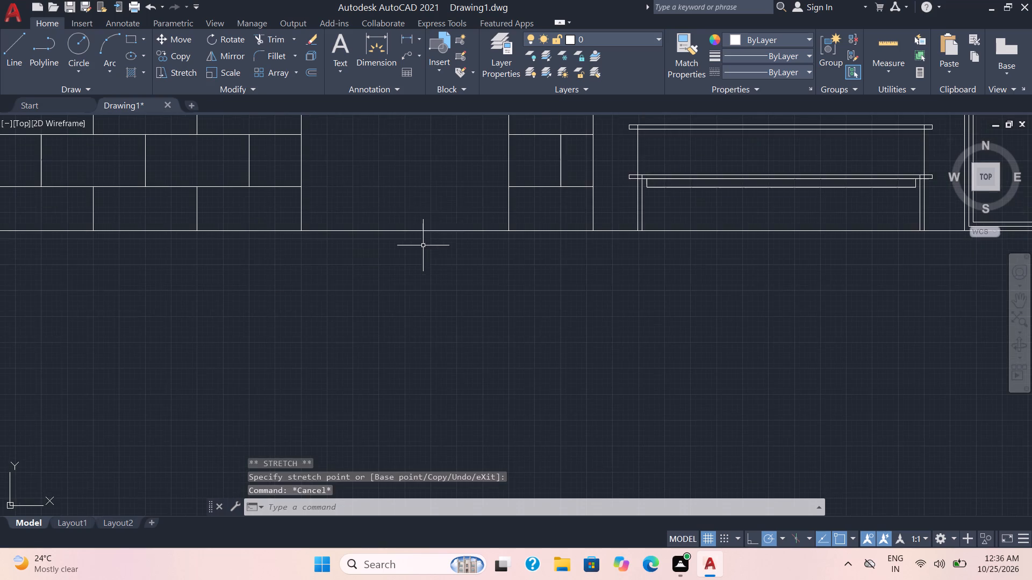
Draw a vertical line across the brick course above the opening, from inside the top course down to the opening's top line.
{"action": "middle_click_drag", "start_coordinate": [441, 203], "coordinate": [428, 395]}
{"action": "scroll", "coordinate": [428, 384], "scroll_direction": "down", "scroll_amount": 1}
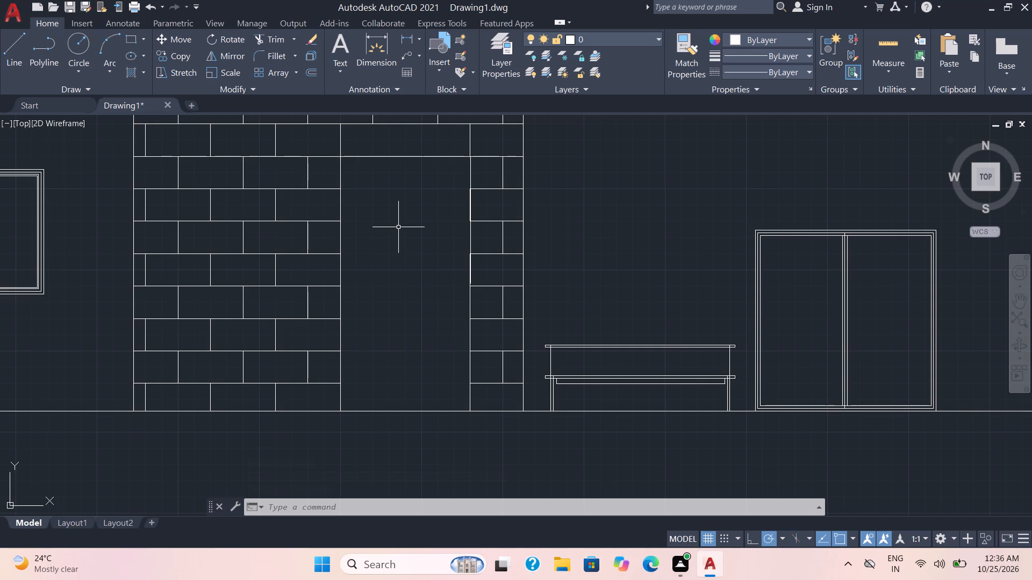
{"action": "scroll", "coordinate": [391, 208], "scroll_direction": "down", "scroll_amount": 2}
{"action": "scroll", "coordinate": [394, 213], "scroll_direction": "up", "scroll_amount": 2}
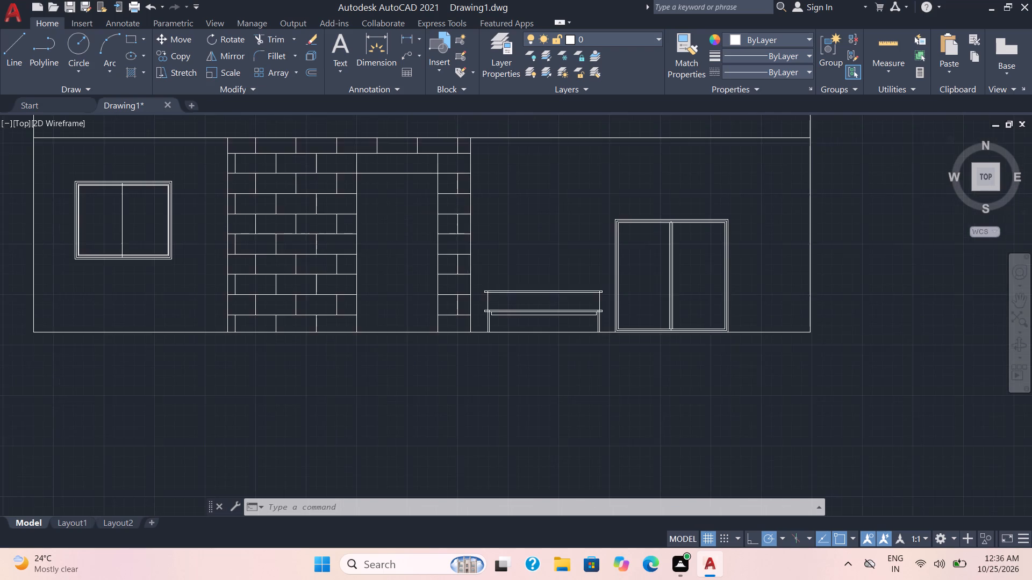
{"action": "scroll", "coordinate": [395, 214], "scroll_direction": "up", "scroll_amount": 1}
{"action": "middle_click_drag", "start_coordinate": [395, 214], "coordinate": [425, 332]}
{"action": "scroll", "coordinate": [424, 330], "scroll_direction": "down", "scroll_amount": 2}
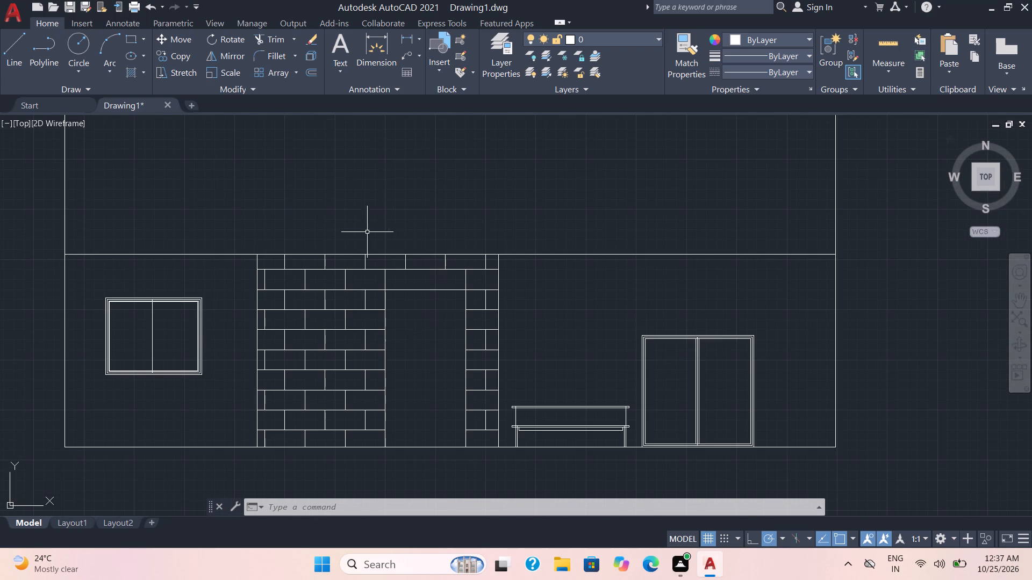
{"action": "left_click", "coordinate": [10, 55]}
{"action": "scroll", "coordinate": [408, 305], "scroll_direction": "up", "scroll_amount": 2}
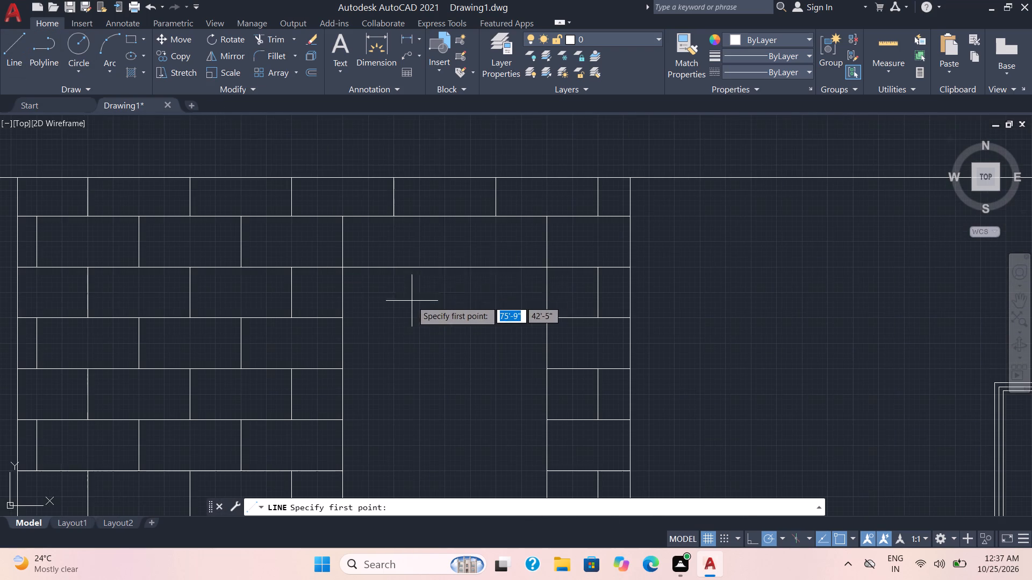
{"action": "left_click", "coordinate": [414, 208]}
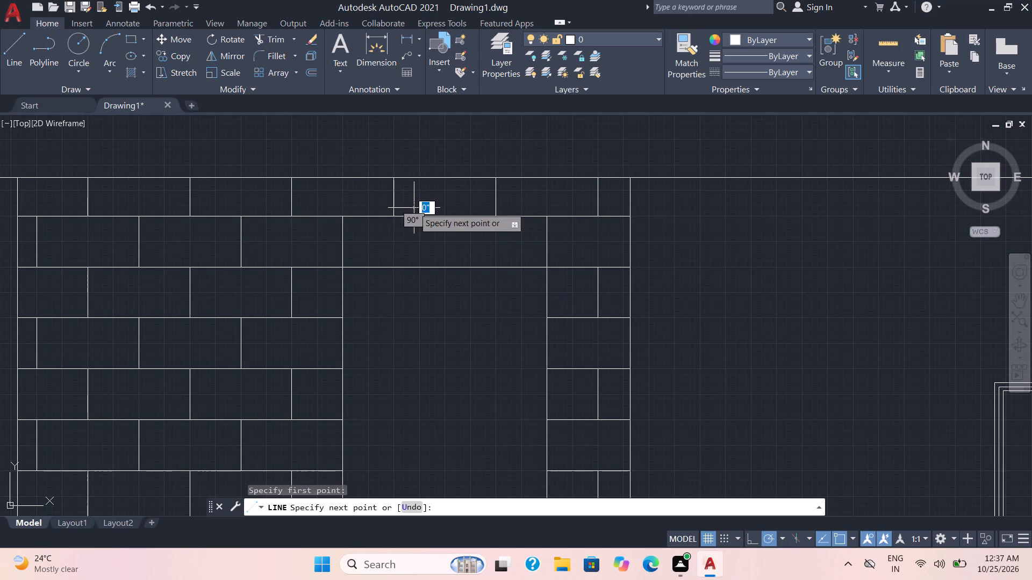
{"action": "left_click", "coordinate": [417, 265]}
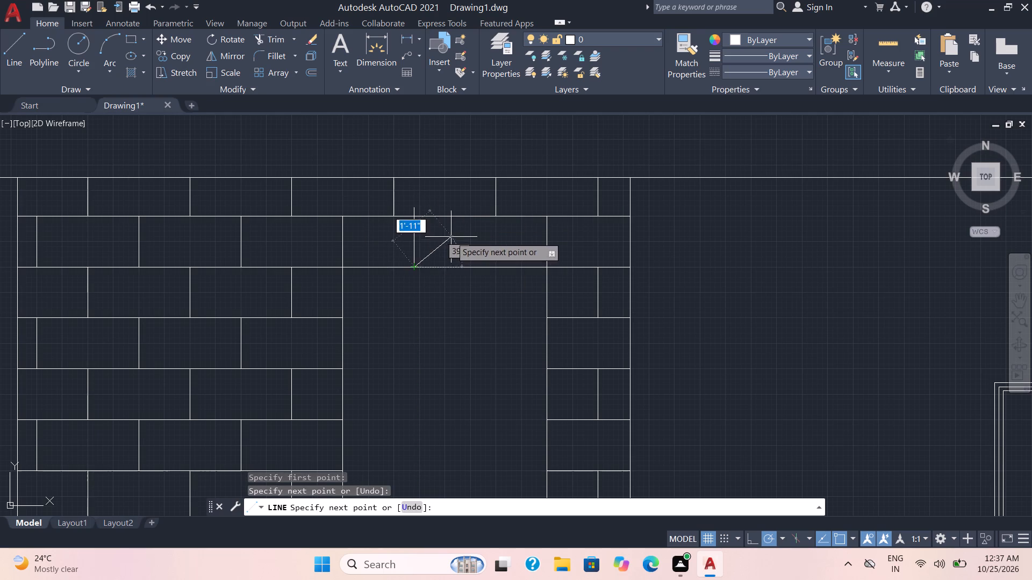
{"action": "key", "text": "Escape"}
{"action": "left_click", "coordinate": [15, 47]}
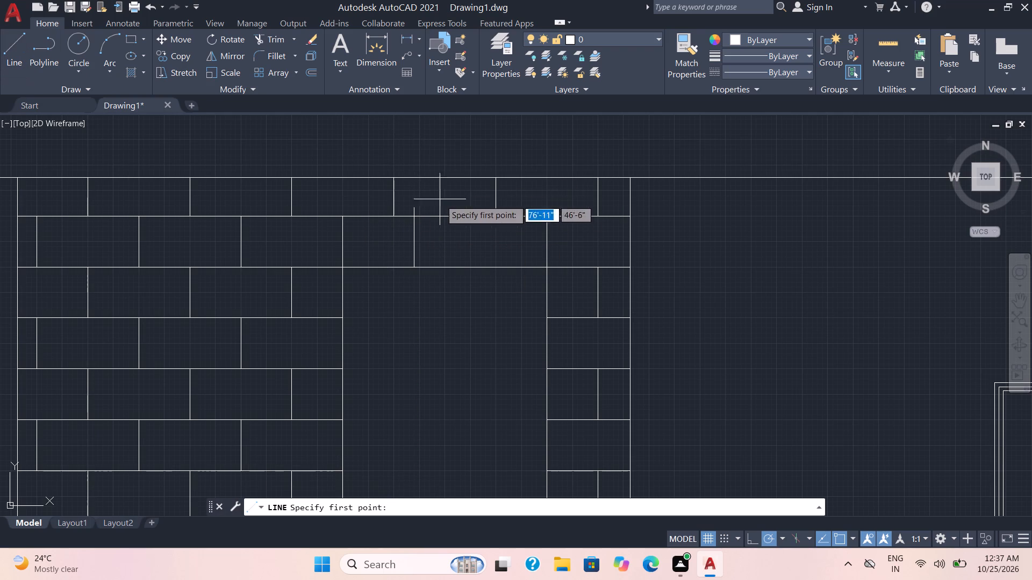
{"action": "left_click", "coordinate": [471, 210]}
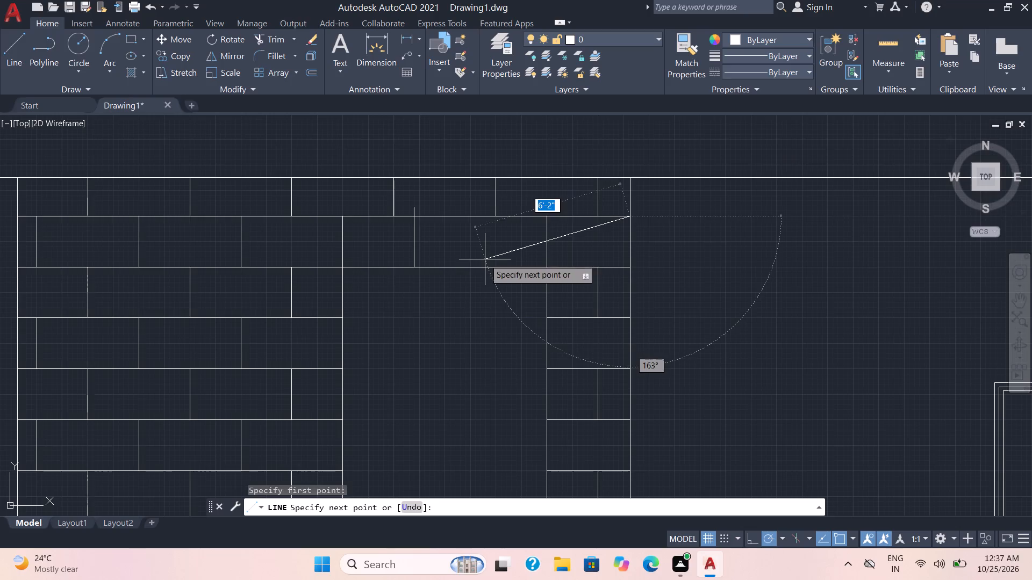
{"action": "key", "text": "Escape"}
Draw a second vertical line to the right of the first, from inside the top course down to the opening's top line.
{"action": "left_click", "coordinate": [21, 47]}
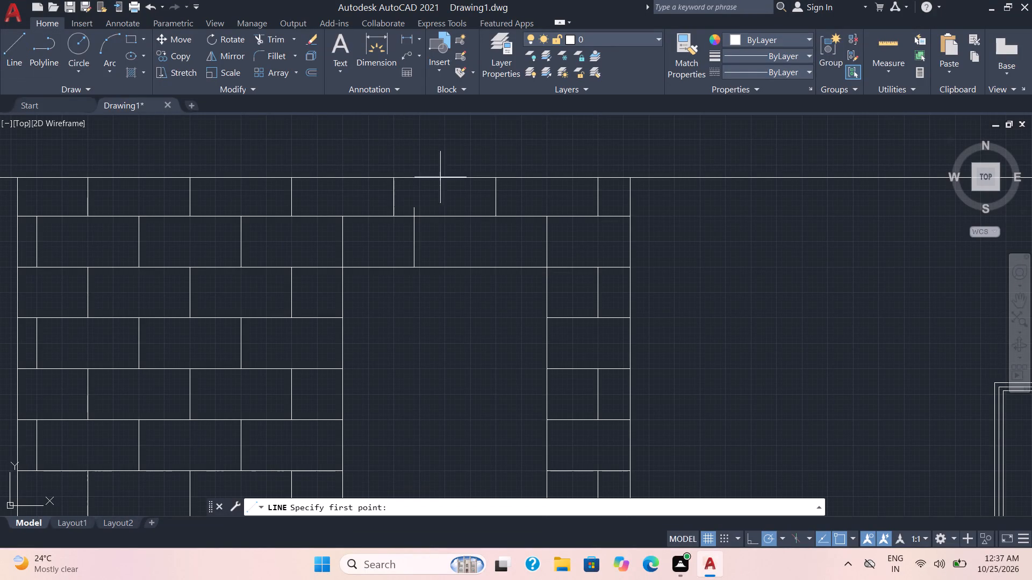
{"action": "left_click", "coordinate": [464, 204]}
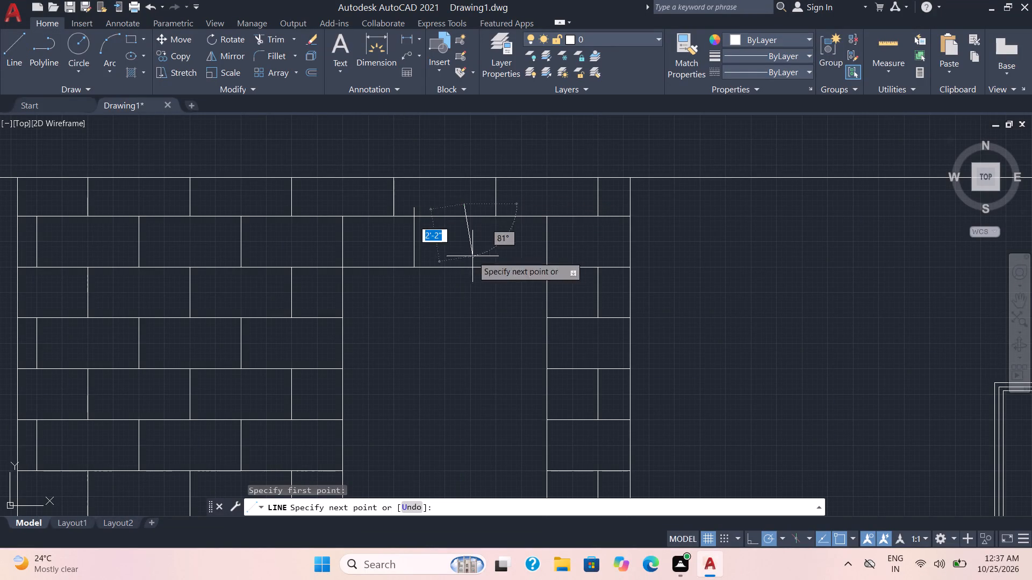
{"action": "left_click", "coordinate": [469, 266]}
{"action": "key", "text": "Escape"}
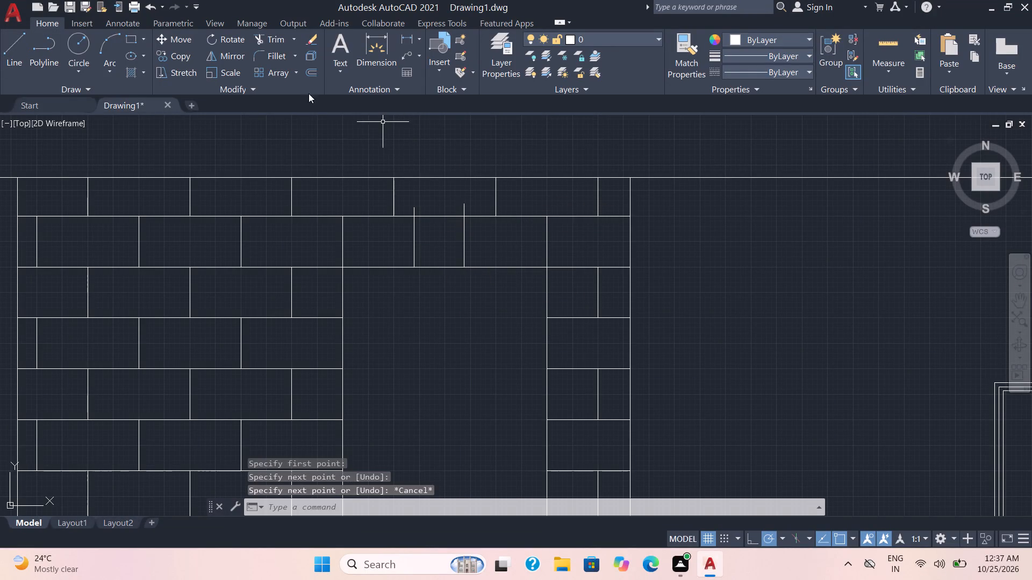
Trim the upper ends of the two new vertical lines where they pass into the top brick course, and leave Trim.
{"action": "left_click", "coordinate": [277, 37]}
{"action": "scroll", "coordinate": [504, 212], "scroll_direction": "up", "scroll_amount": 2}
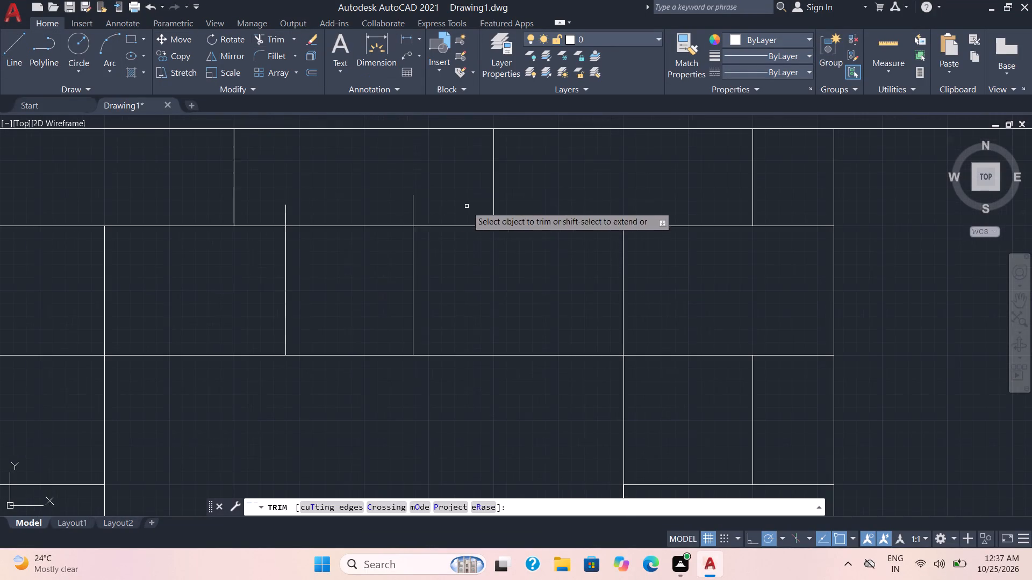
{"action": "left_click_drag", "start_coordinate": [279, 215], "coordinate": [427, 213]}
{"action": "scroll", "coordinate": [431, 206], "scroll_direction": "down", "scroll_amount": 3}
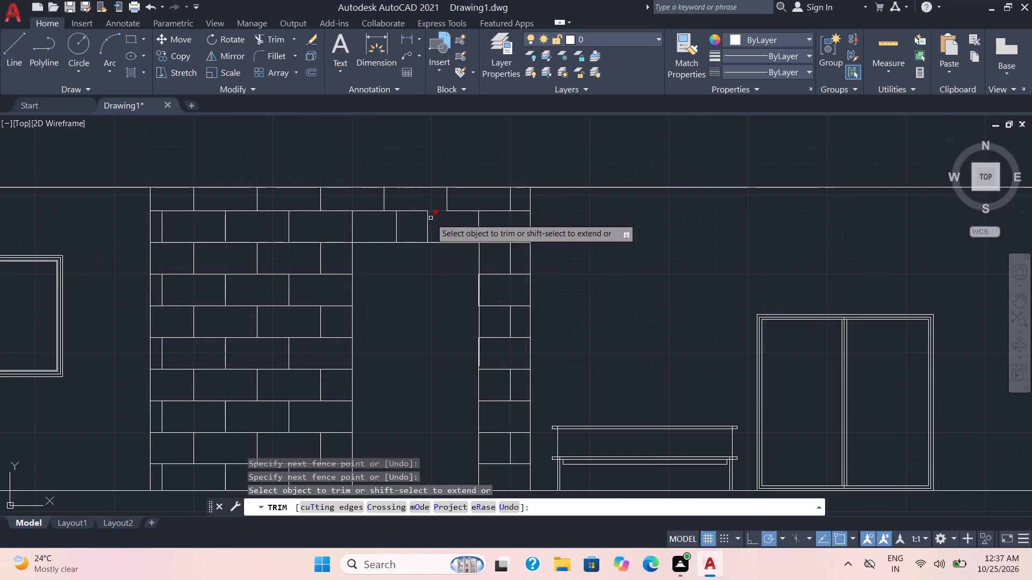
{"action": "key", "text": "Escape"}
Offset the opening's outline 2" inward.
{"action": "middle_click_drag", "start_coordinate": [411, 288], "coordinate": [421, 251]}
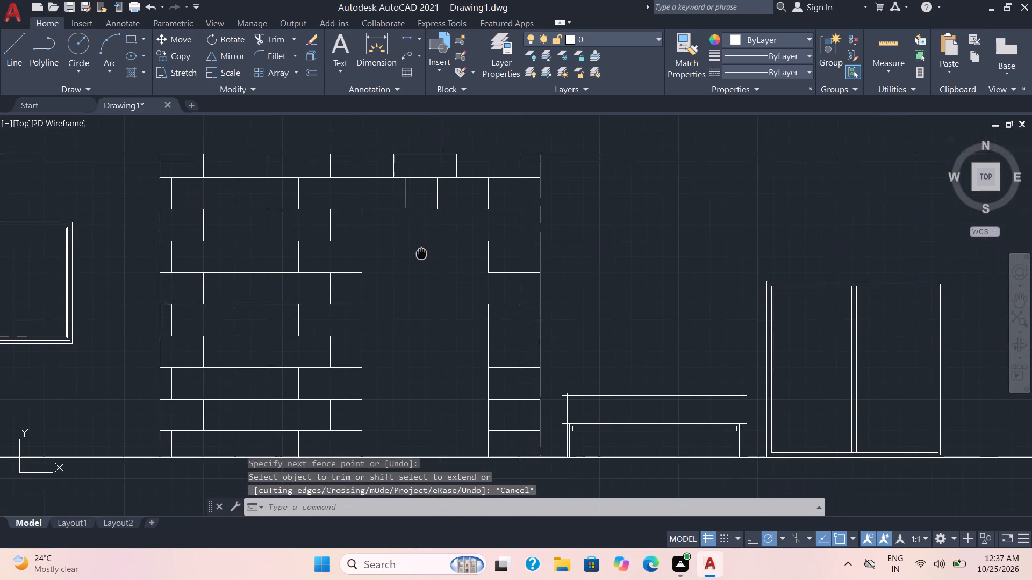
{"action": "middle_click_drag", "start_coordinate": [421, 251], "coordinate": [424, 234]}
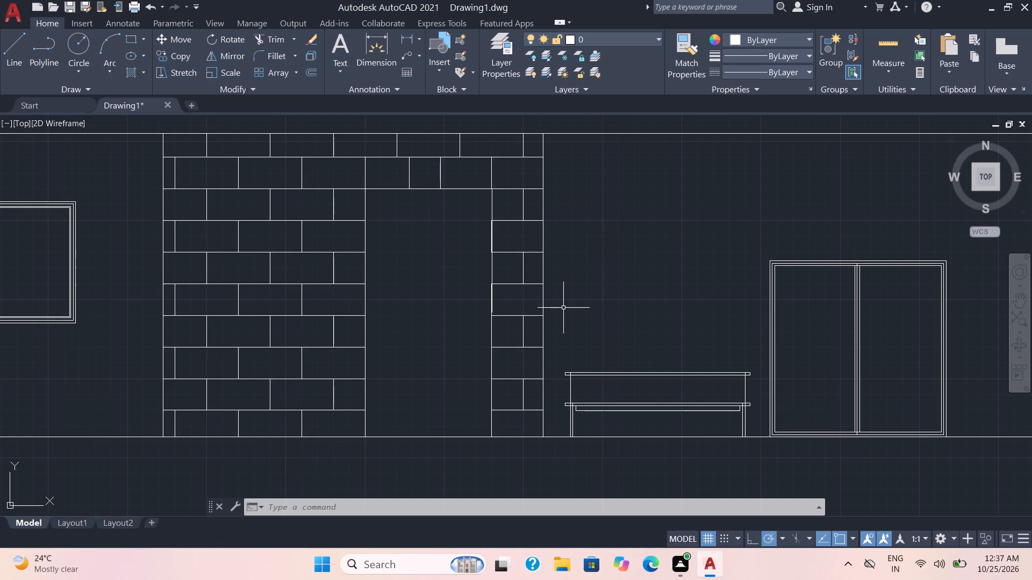
{"action": "key", "text": "o"}
{"action": "key", "text": "Return"}
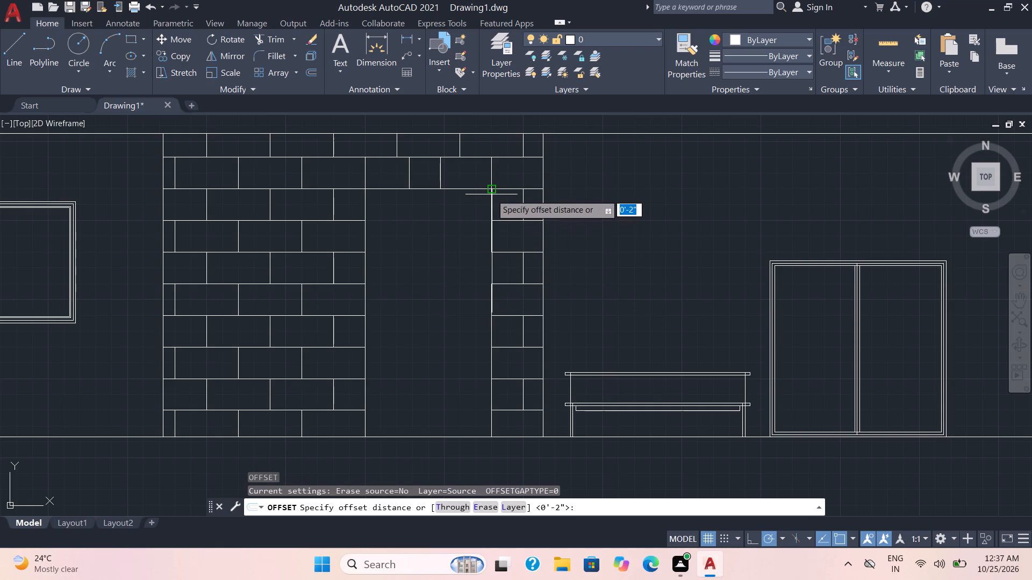
{"action": "scroll", "coordinate": [491, 191], "scroll_direction": "up", "scroll_amount": 3}
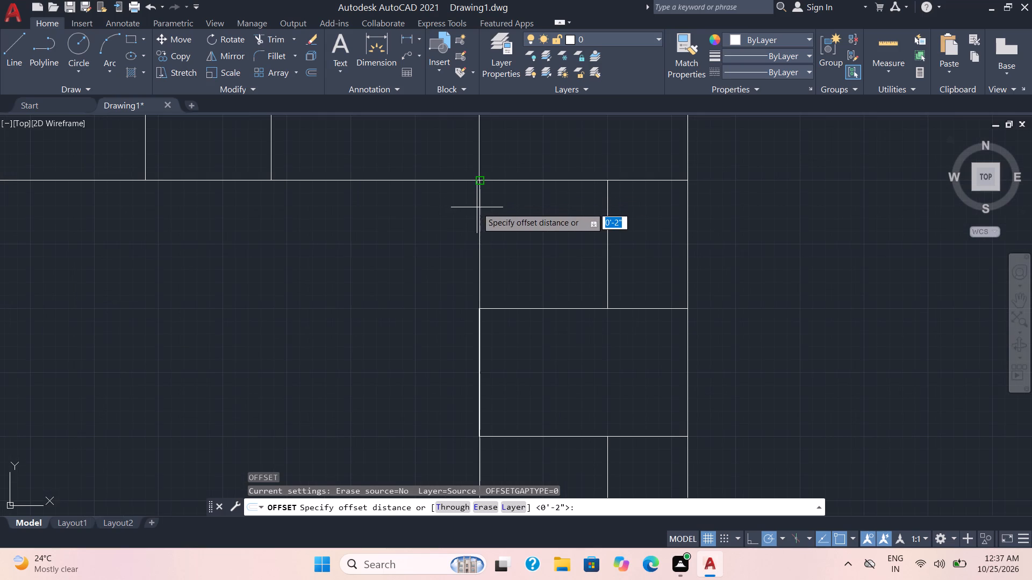
{"action": "key", "text": "2"}
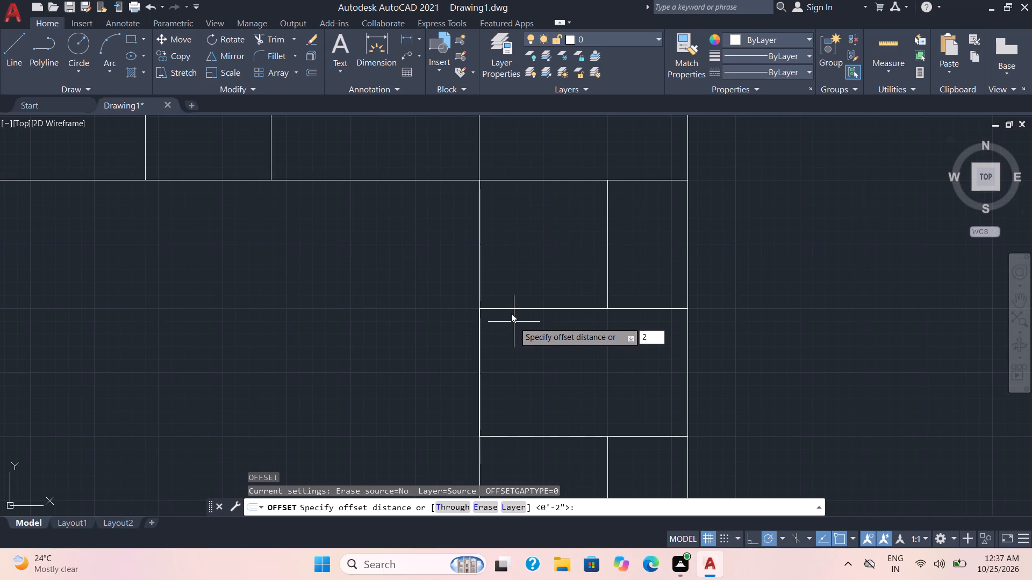
{"action": "key", "text": "shift+quotedbl"}
{"action": "key", "text": "Return"}
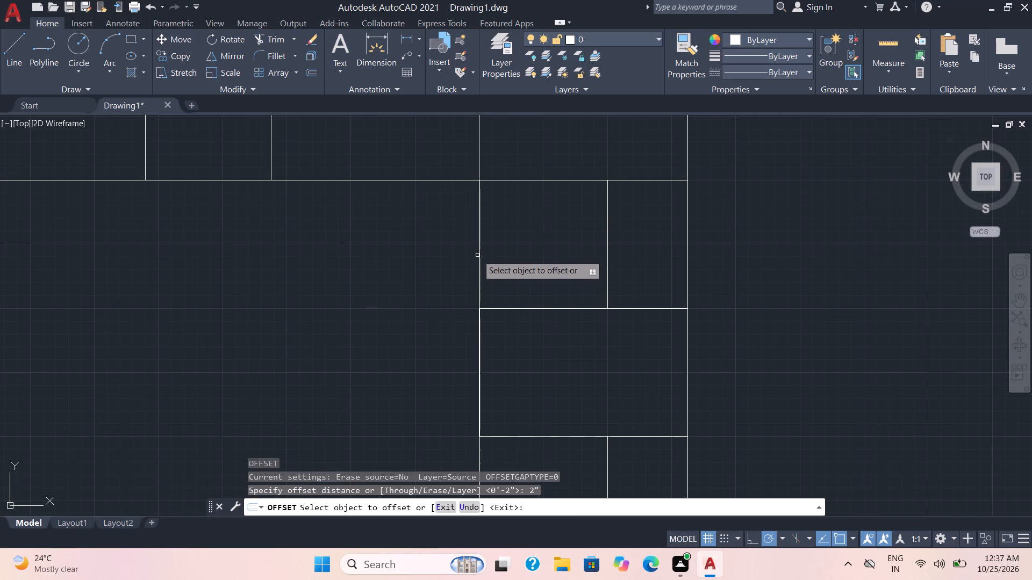
{"action": "left_click", "coordinate": [481, 253]}
{"action": "left_click", "coordinate": [449, 266]}
Offset the new inner outline of the opening another 2" inward.
{"action": "scroll", "coordinate": [455, 263], "scroll_direction": "down", "scroll_amount": 5}
{"action": "scroll", "coordinate": [458, 298], "scroll_direction": "up", "scroll_amount": 1}
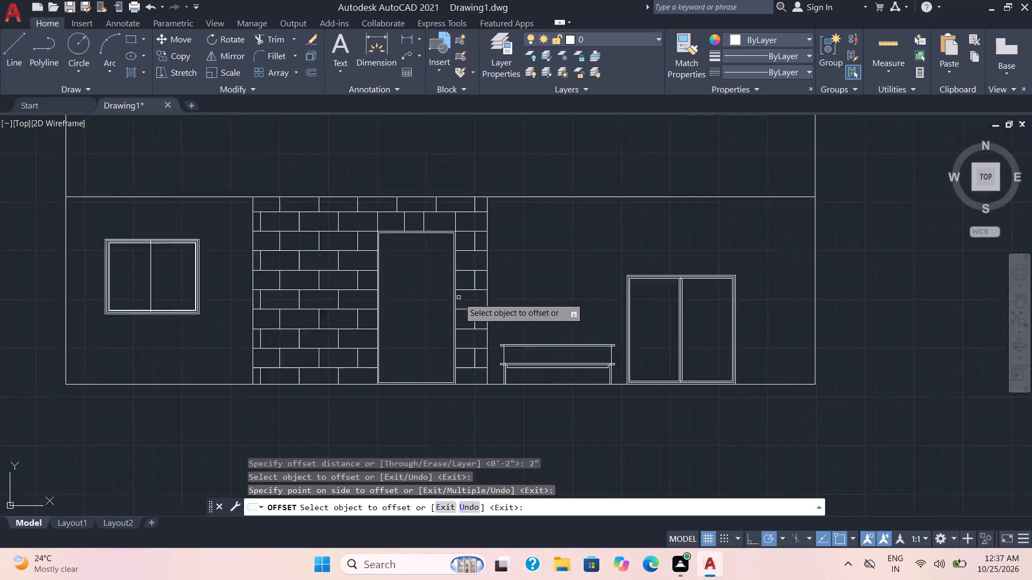
{"action": "scroll", "coordinate": [458, 298], "scroll_direction": "up", "scroll_amount": 2}
{"action": "middle_click_drag", "start_coordinate": [395, 299], "coordinate": [434, 245]}
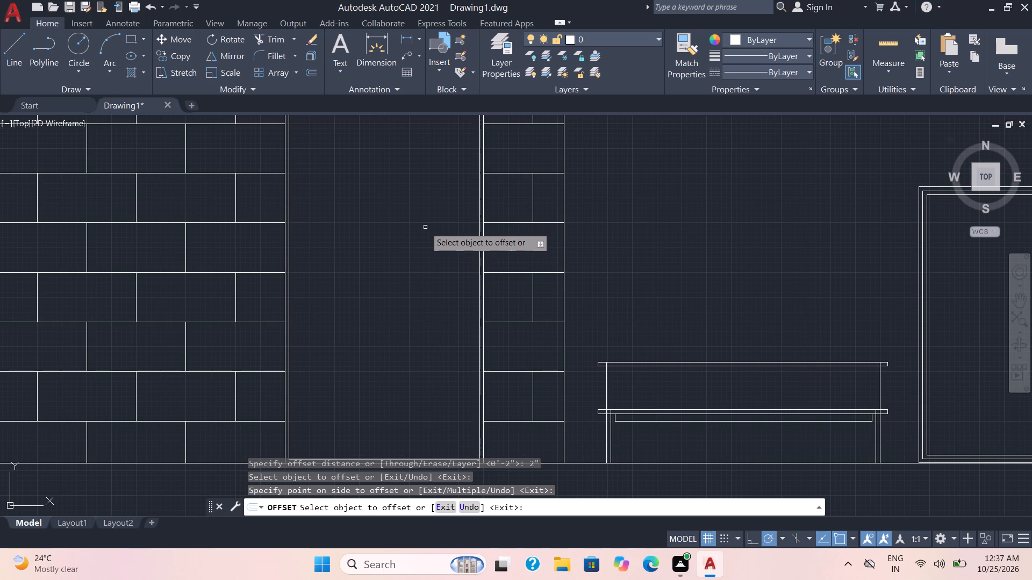
{"action": "left_click", "coordinate": [479, 205]}
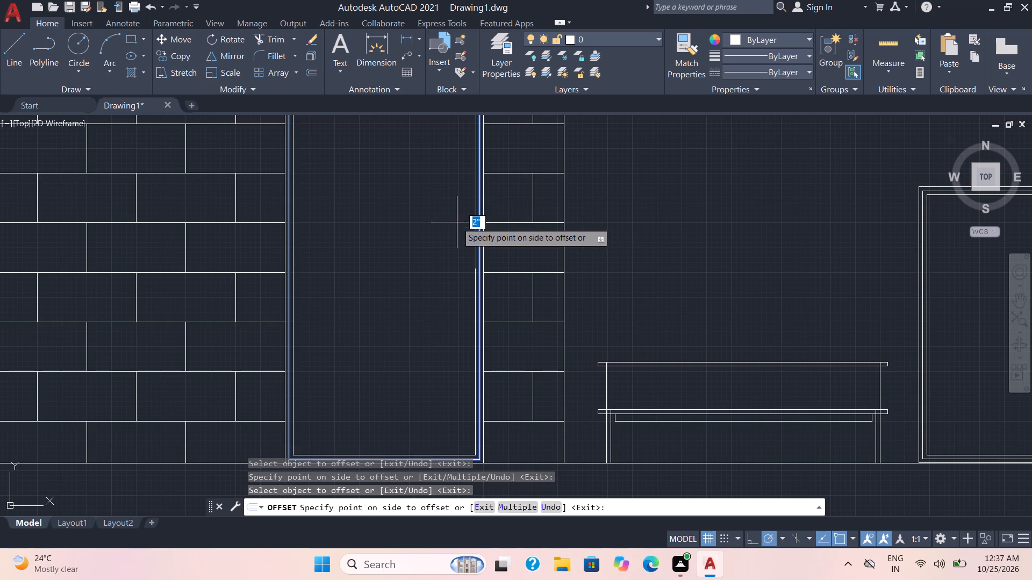
{"action": "left_click", "coordinate": [457, 222]}
{"action": "scroll", "coordinate": [407, 237], "scroll_direction": "down", "scroll_amount": 1}
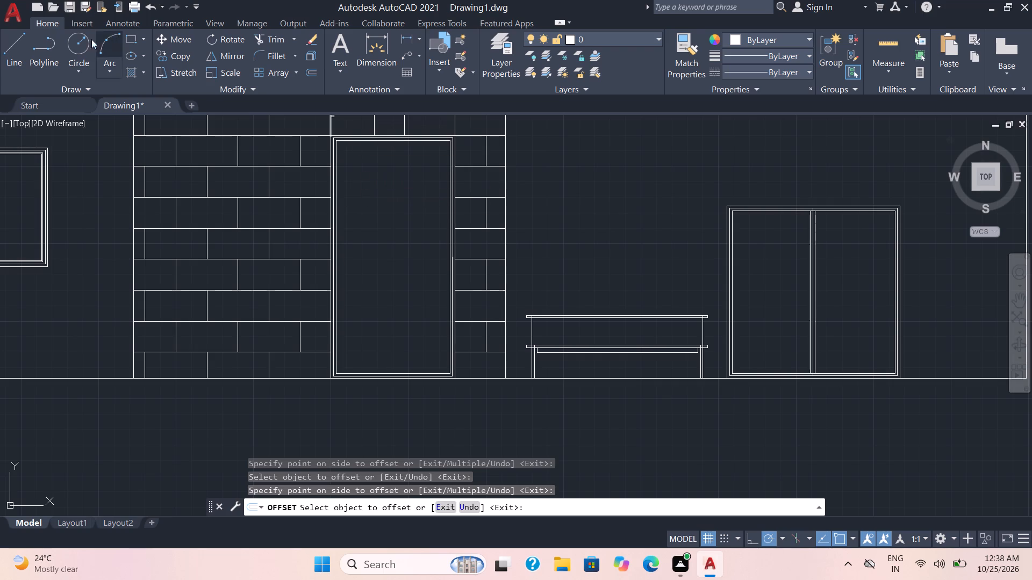
Draw a rectangle about 5'-9" by 5'-4" in the upper part of the framed door opening.
{"action": "left_click", "coordinate": [128, 41]}
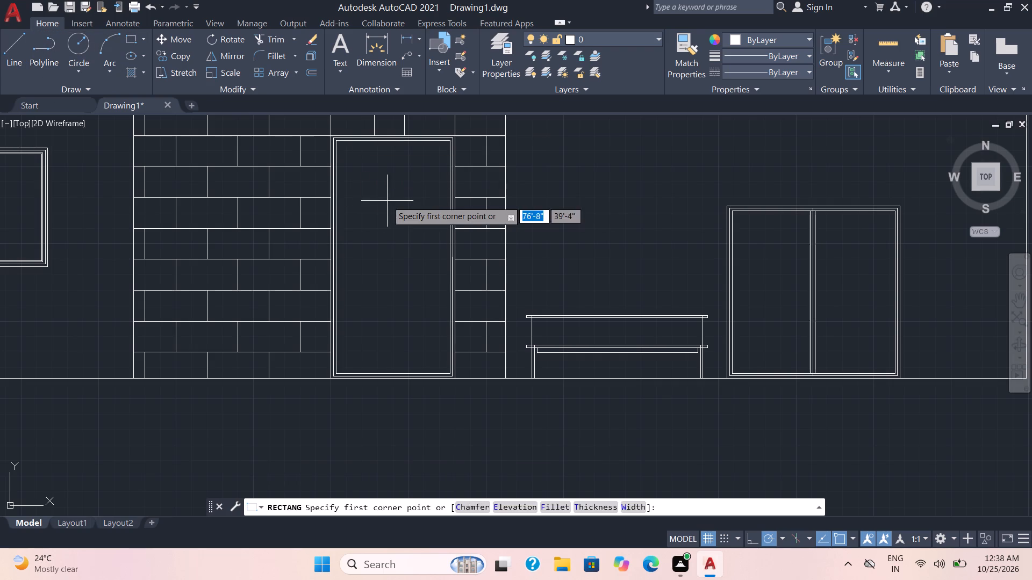
{"action": "left_click", "coordinate": [353, 158]}
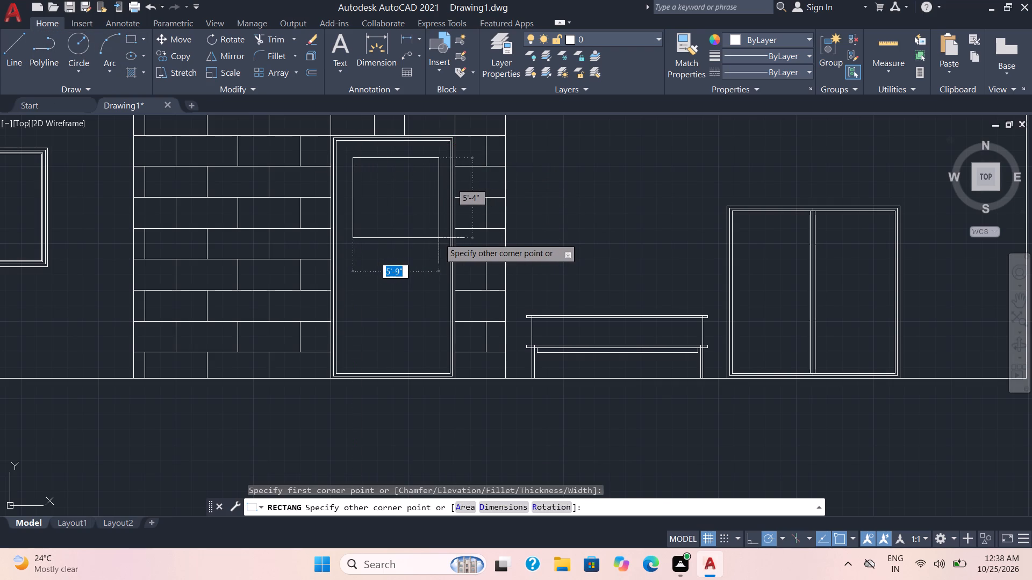
{"action": "left_click", "coordinate": [438, 238]}
Move the new rectangle 2" to the left within the door frame.
{"action": "left_click", "coordinate": [439, 227]}
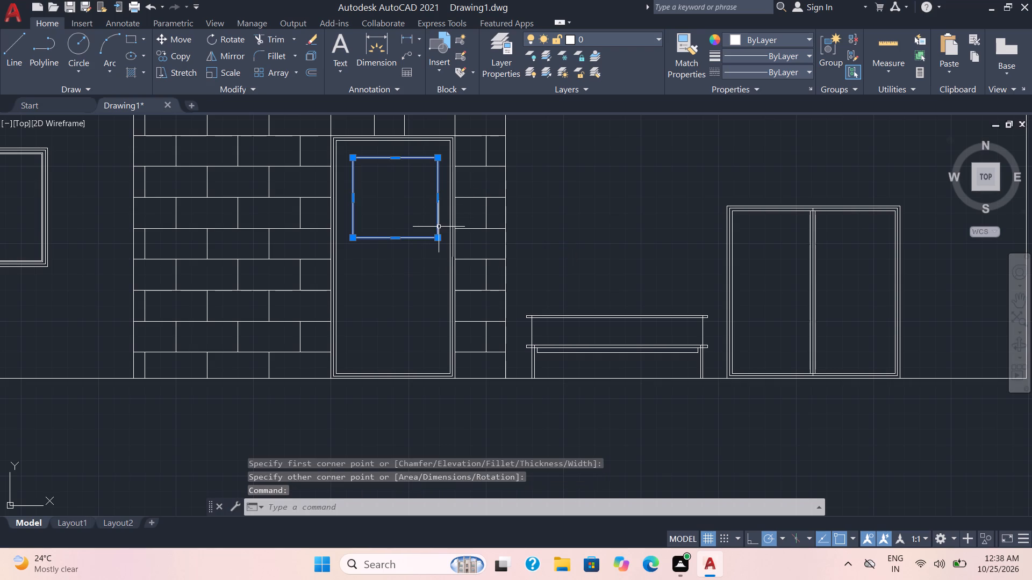
{"action": "key", "text": "m"}
{"action": "key", "text": "Return"}
{"action": "left_click", "coordinate": [399, 195]}
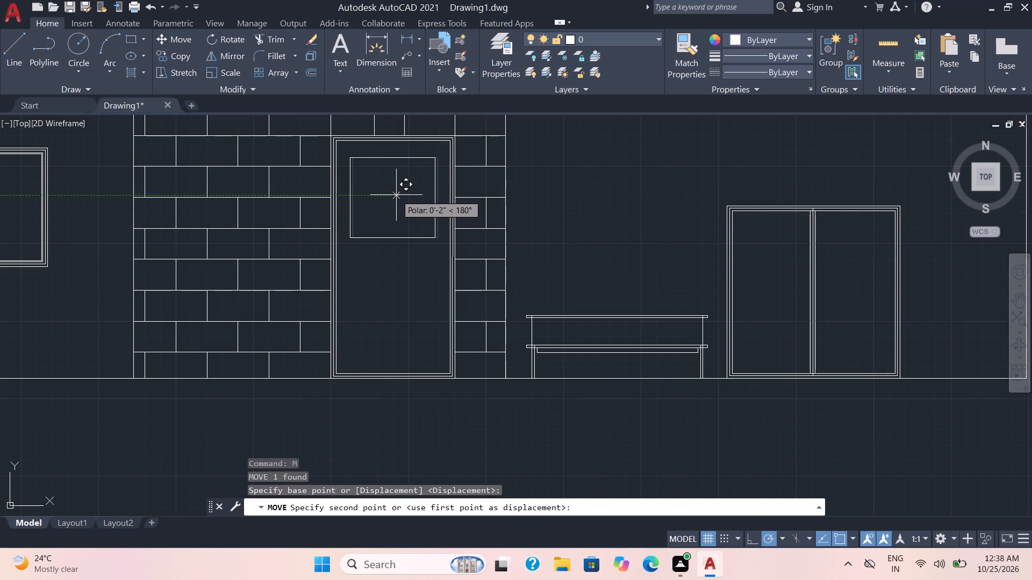
{"action": "left_click", "coordinate": [396, 195]}
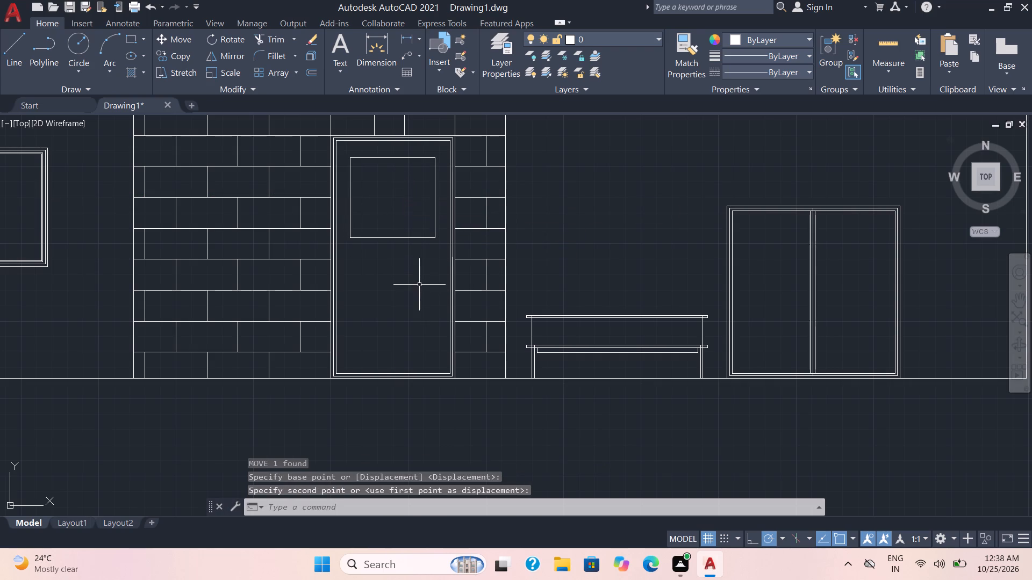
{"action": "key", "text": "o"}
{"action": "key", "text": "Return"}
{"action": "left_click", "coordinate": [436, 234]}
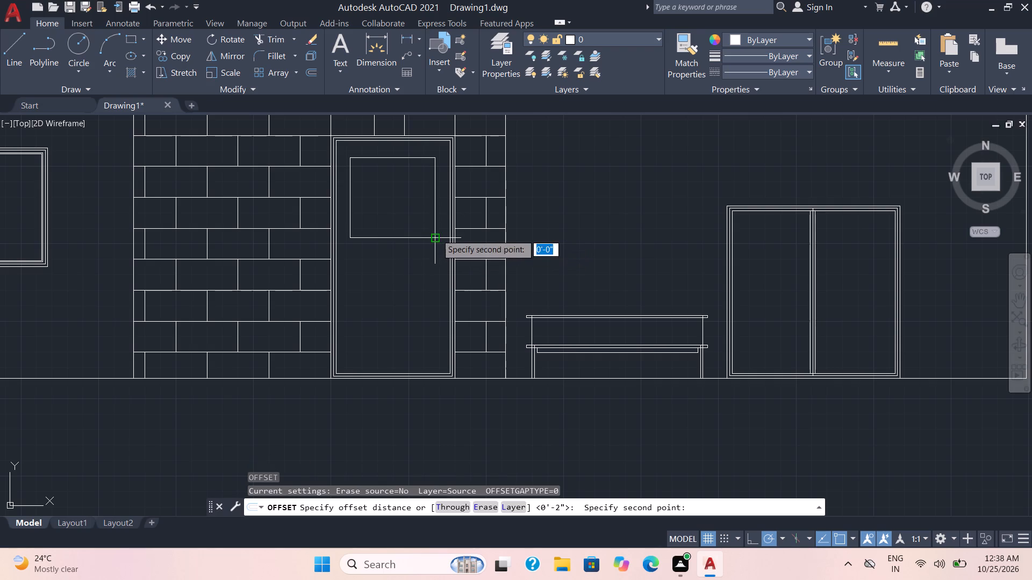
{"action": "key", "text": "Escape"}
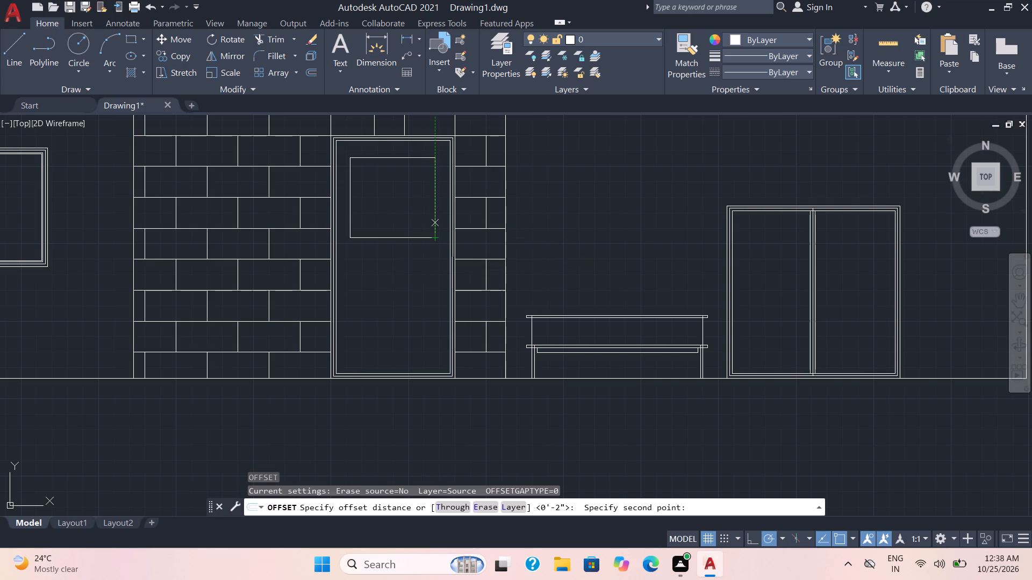
Offset the rectangle in the door's upper part 3" outward.
{"action": "key", "text": "o"}
{"action": "key", "text": "Return"}
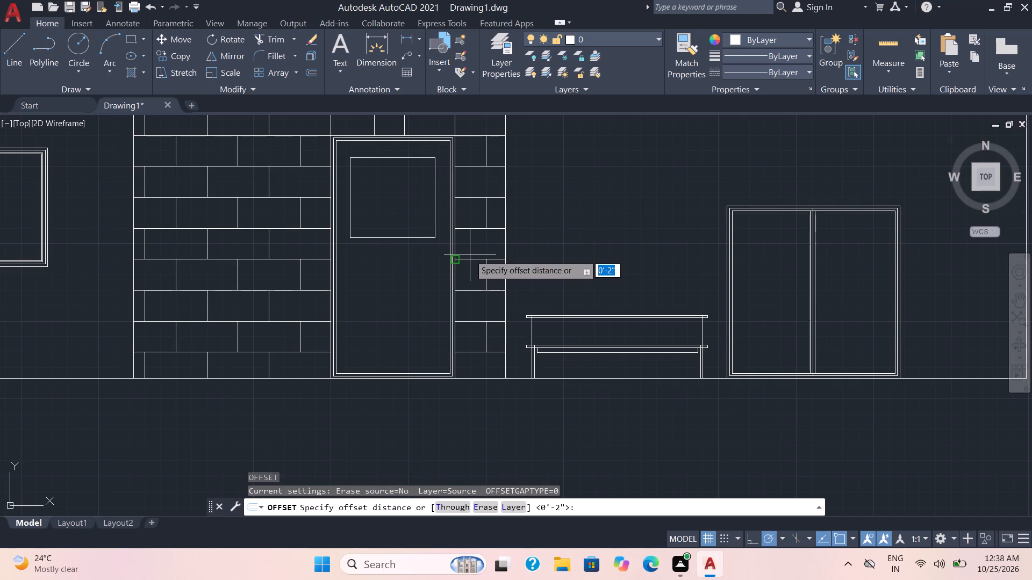
{"action": "key", "text": "3"}
{"action": "key", "text": "shift+quotedbl"}
{"action": "key", "text": "Return"}
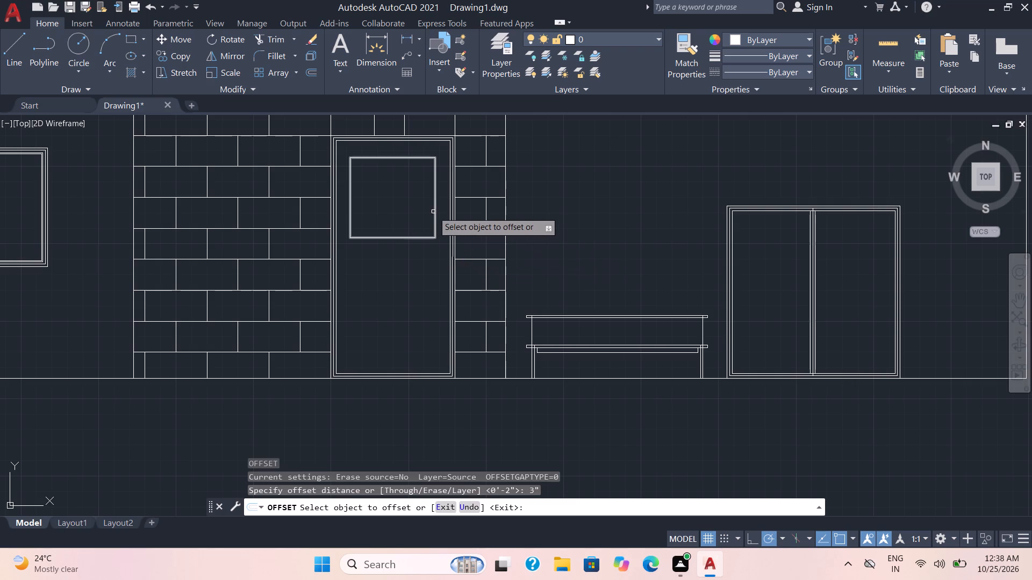
{"action": "left_click", "coordinate": [433, 216]}
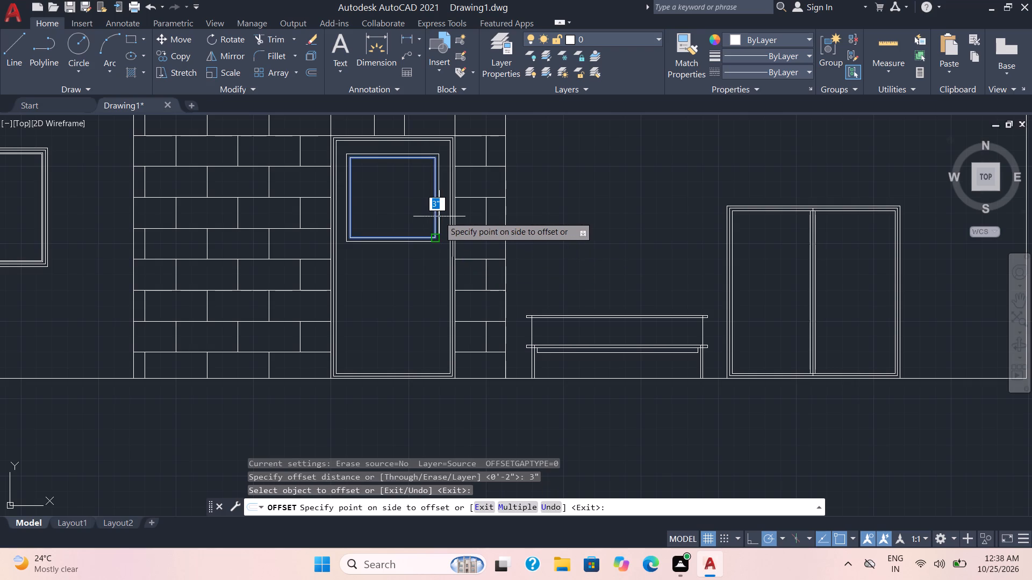
{"action": "left_click", "coordinate": [439, 216]}
{"action": "scroll", "coordinate": [430, 204], "scroll_direction": "up", "scroll_amount": 2}
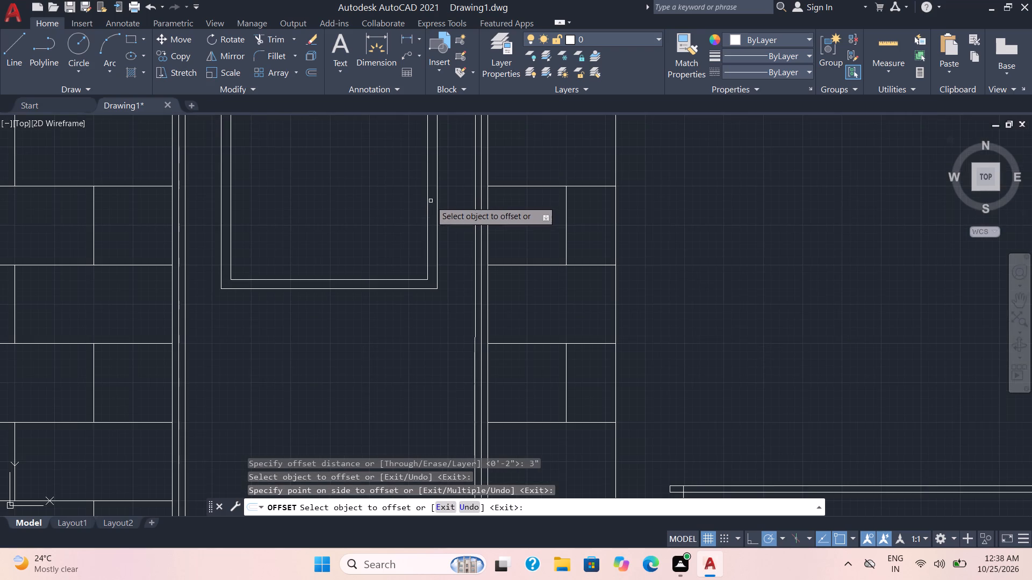
{"action": "scroll", "coordinate": [425, 206], "scroll_direction": "down", "scroll_amount": 1}
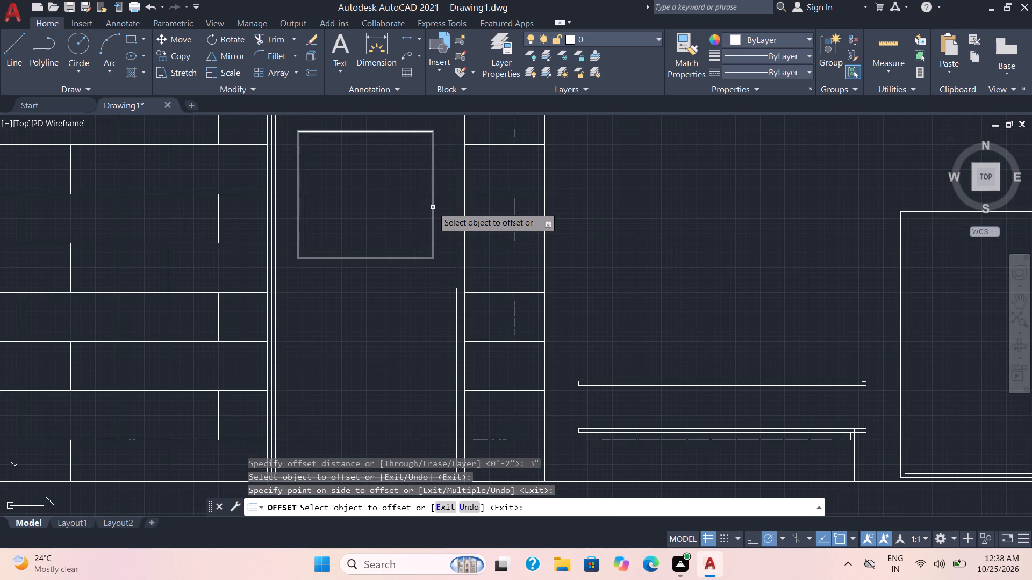
Offset the outermost rectangle of the door's upper panel 3" outward twice in succession.
{"action": "left_click", "coordinate": [433, 207]}
{"action": "left_click", "coordinate": [445, 204]}
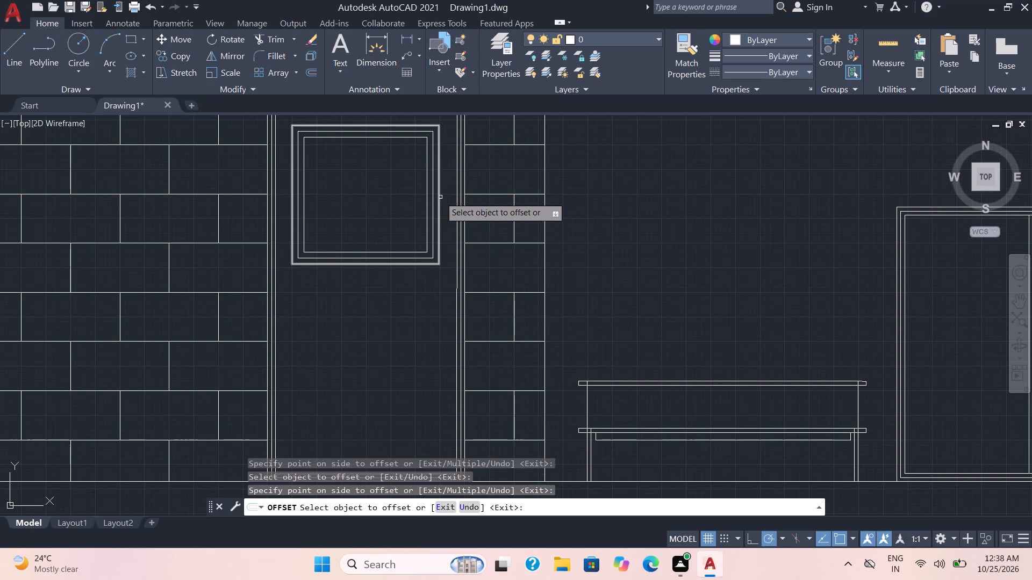
{"action": "scroll", "coordinate": [440, 197], "scroll_direction": "up", "scroll_amount": 1}
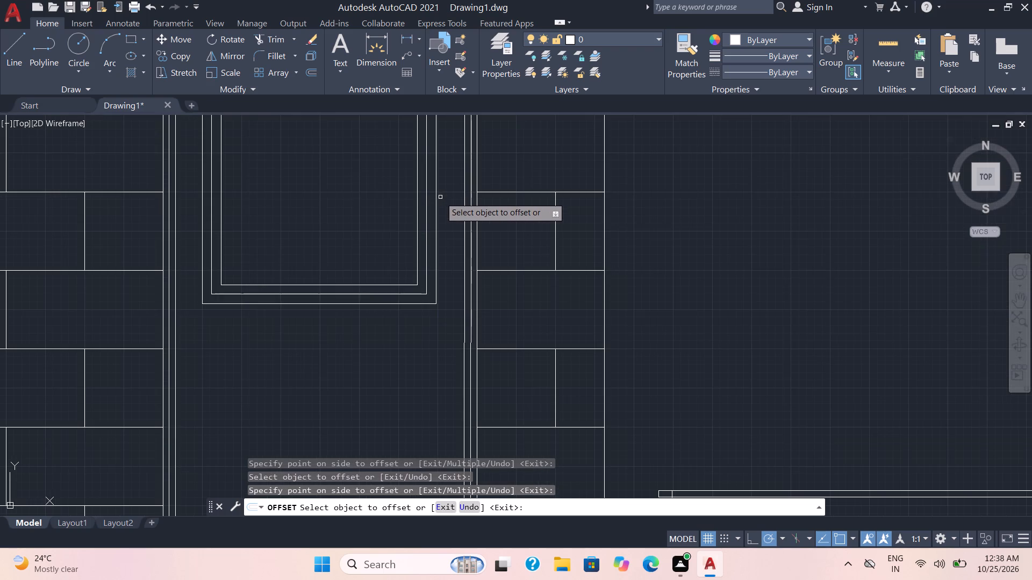
{"action": "left_click", "coordinate": [436, 207]}
{"action": "left_click", "coordinate": [447, 207]}
Draw a rectangle about 6'-6" by 3'-7" in the lower part of the door, beneath the upper panel.
{"action": "scroll", "coordinate": [451, 238], "scroll_direction": "down", "scroll_amount": 4}
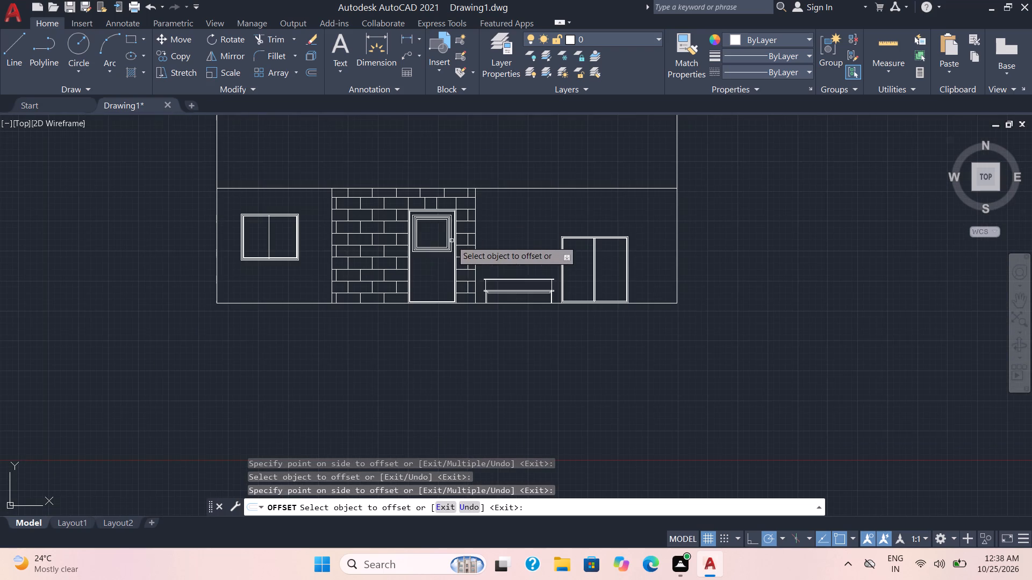
{"action": "scroll", "coordinate": [431, 257], "scroll_direction": "up", "scroll_amount": 2}
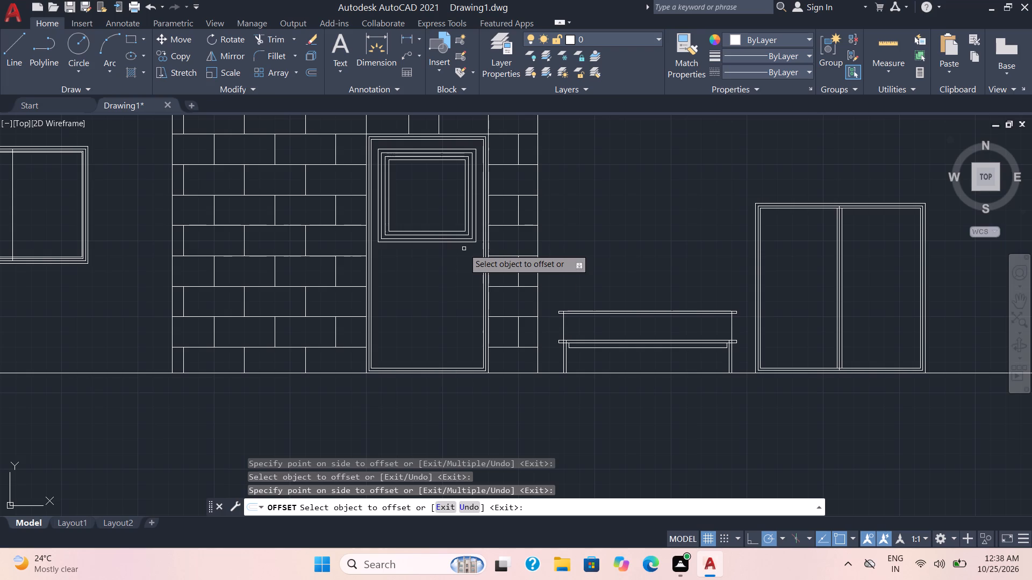
{"action": "left_click", "coordinate": [130, 43]}
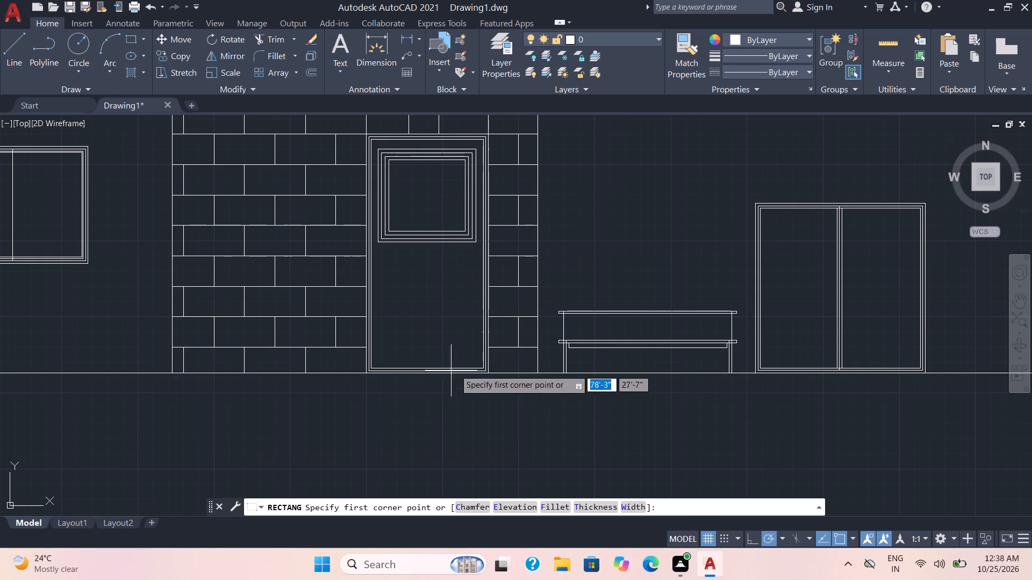
{"action": "left_click", "coordinate": [381, 303]}
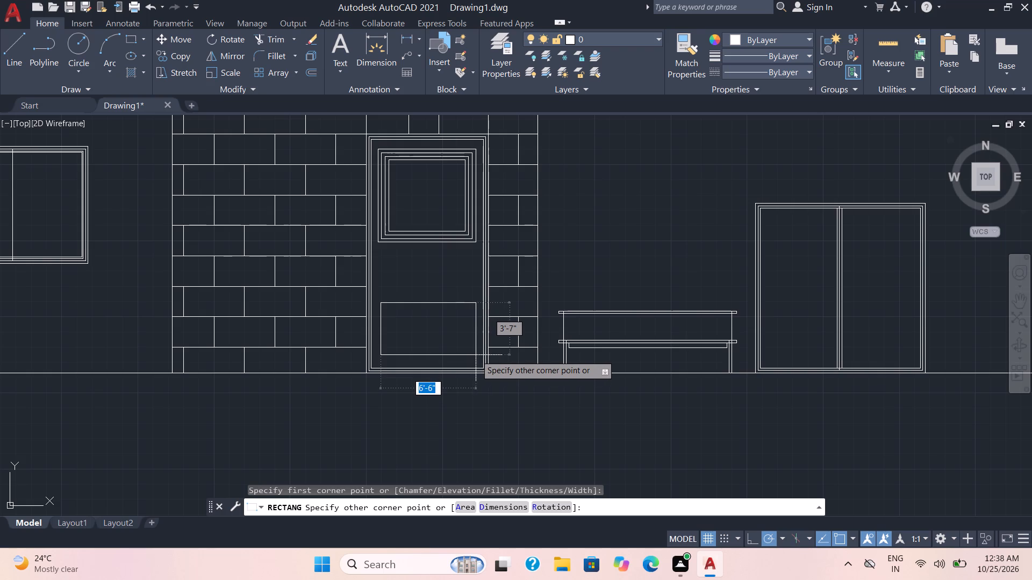
{"action": "left_click", "coordinate": [475, 354]}
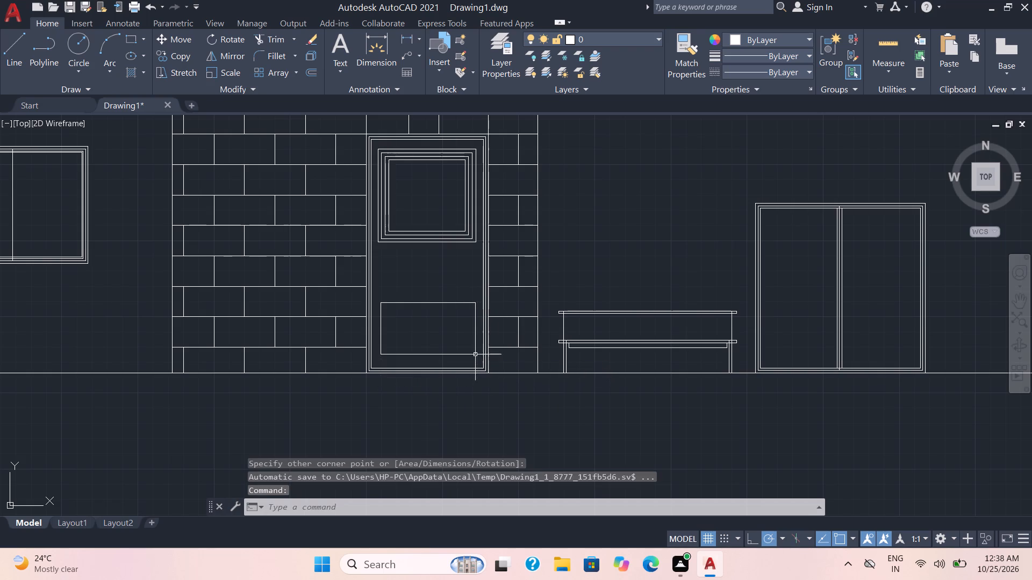
Offset the door's lower rectangle 2" outward and 2" inward.
{"action": "key", "text": "o"}
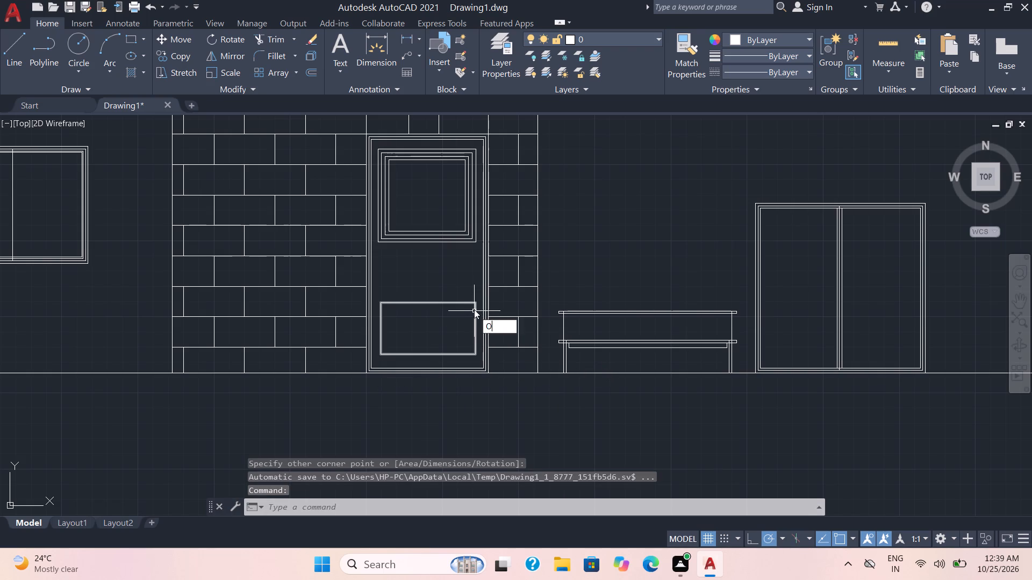
{"action": "key", "text": "Return"}
{"action": "key", "text": "2"}
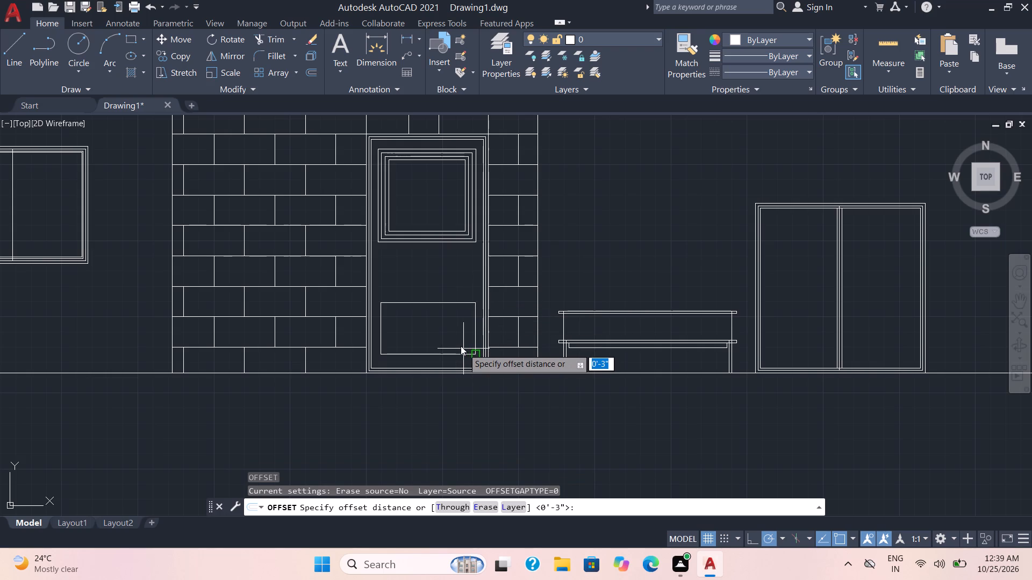
{"action": "key", "text": "shift+quotedbl"}
{"action": "key", "text": "Return"}
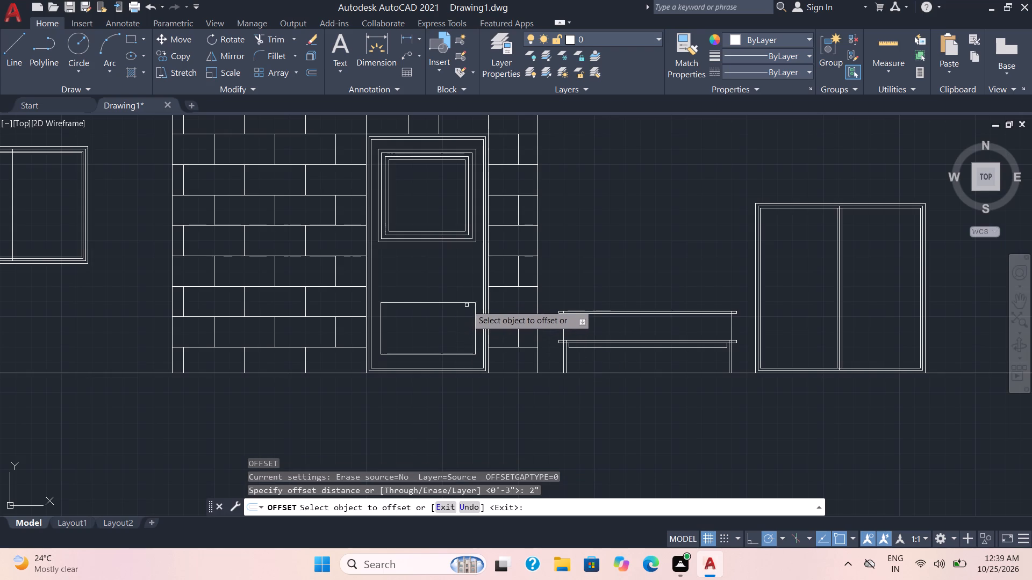
{"action": "left_click", "coordinate": [473, 303]}
{"action": "left_click", "coordinate": [475, 294]}
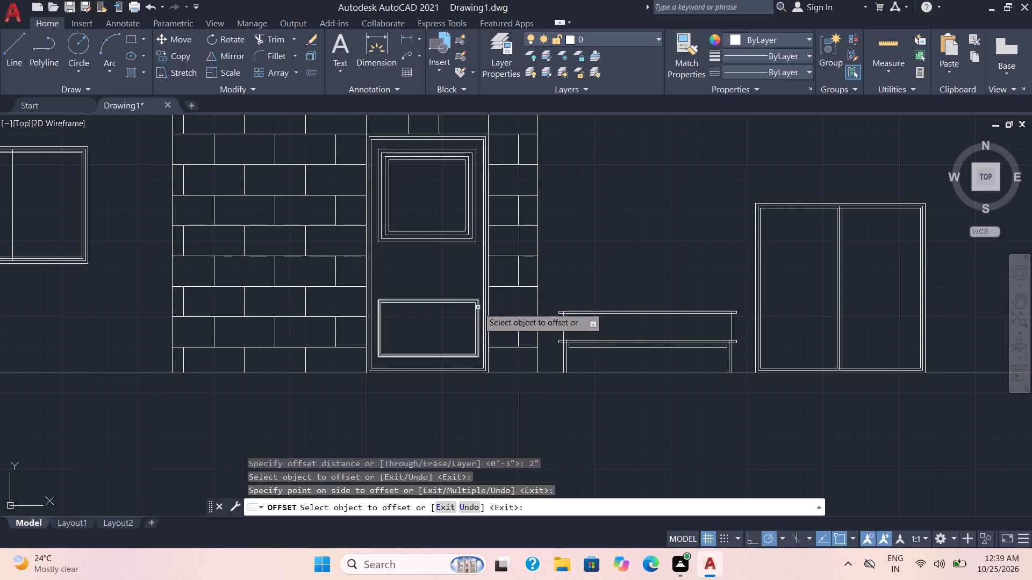
{"action": "left_click", "coordinate": [470, 305]}
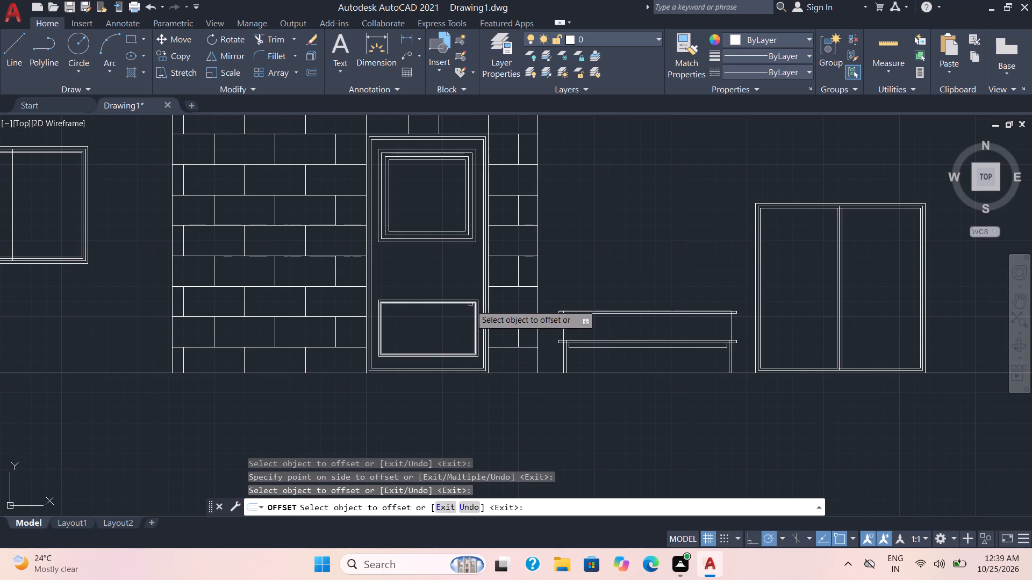
{"action": "left_click", "coordinate": [470, 305]}
{"action": "scroll", "coordinate": [467, 306], "scroll_direction": "up", "scroll_amount": 2}
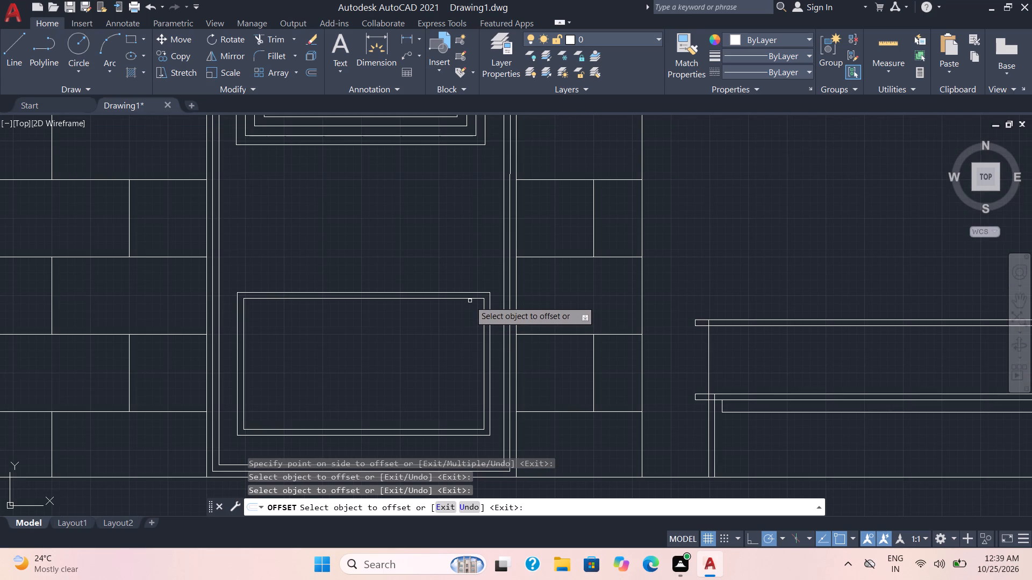
{"action": "left_click", "coordinate": [470, 300]}
{"action": "left_click", "coordinate": [459, 319]}
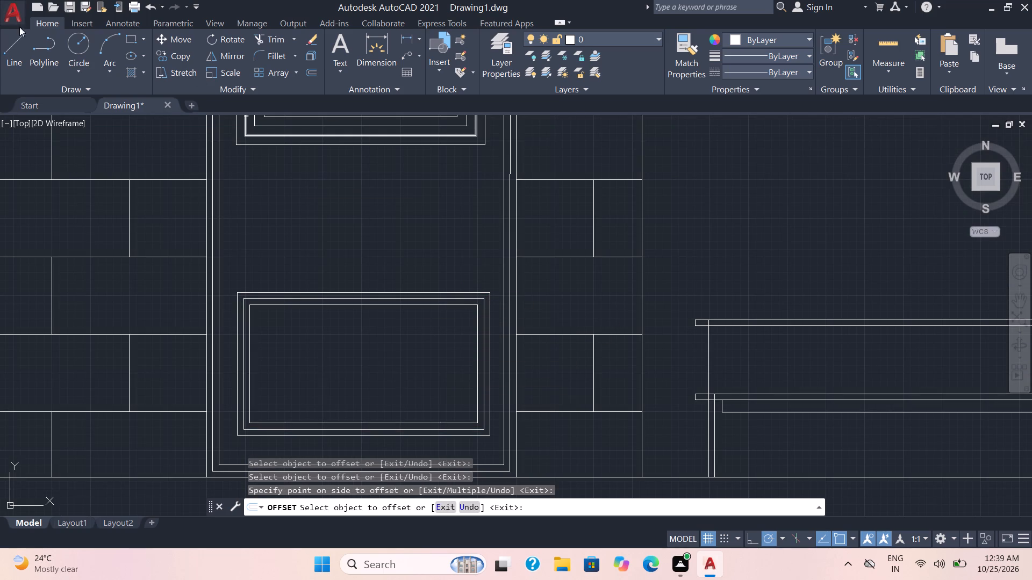
Draw a rectangle about 5'-3" by 2'-5" inside the innermost outline of the door's lower panel.
{"action": "left_click", "coordinate": [126, 35]}
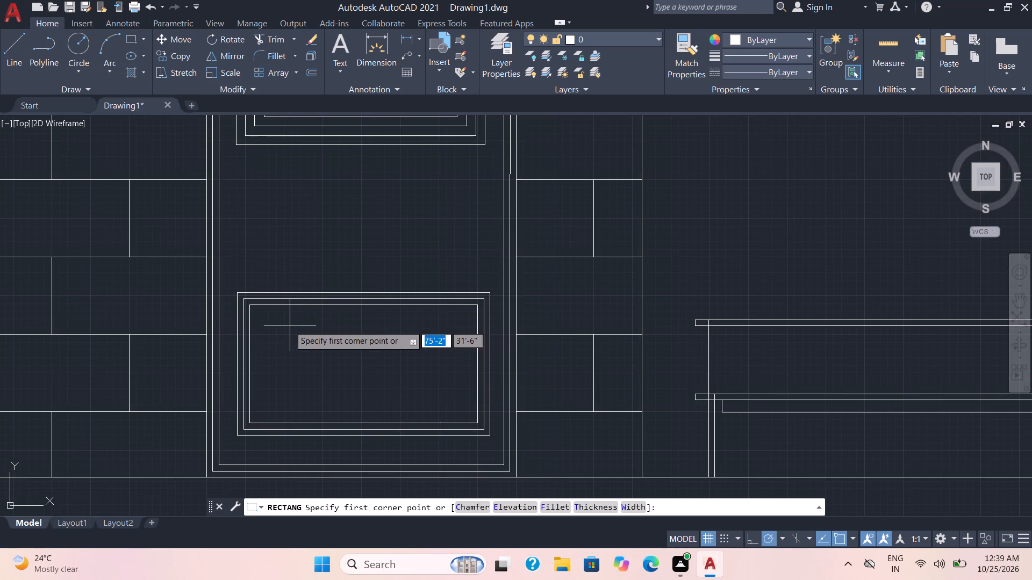
{"action": "left_click", "coordinate": [264, 319]}
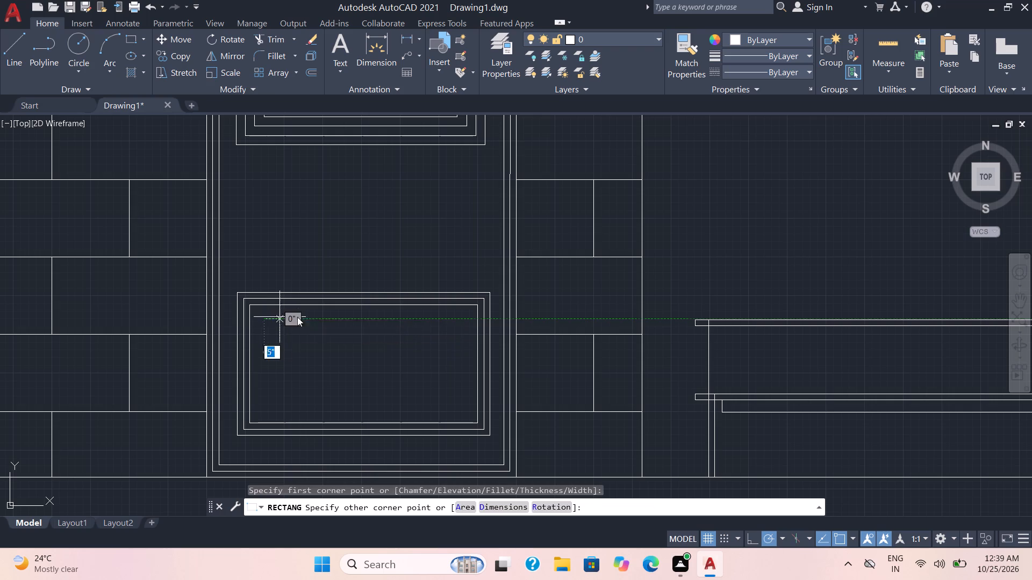
{"action": "left_click", "coordinate": [460, 410]}
Draw a vertical handle plate about 6" by 2'-3" near the door's left edge, between the upper and lower panels.
{"action": "scroll", "coordinate": [427, 242], "scroll_direction": "down", "scroll_amount": 2}
{"action": "middle_click_drag", "start_coordinate": [419, 231], "coordinate": [386, 236]}
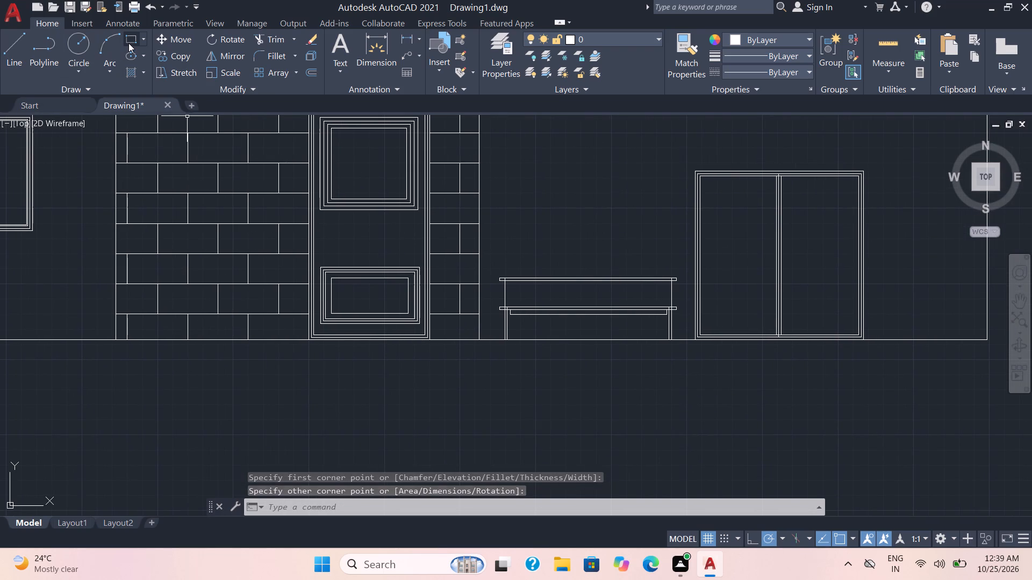
{"action": "left_click", "coordinate": [128, 43]}
{"action": "scroll", "coordinate": [325, 221], "scroll_direction": "up", "scroll_amount": 2}
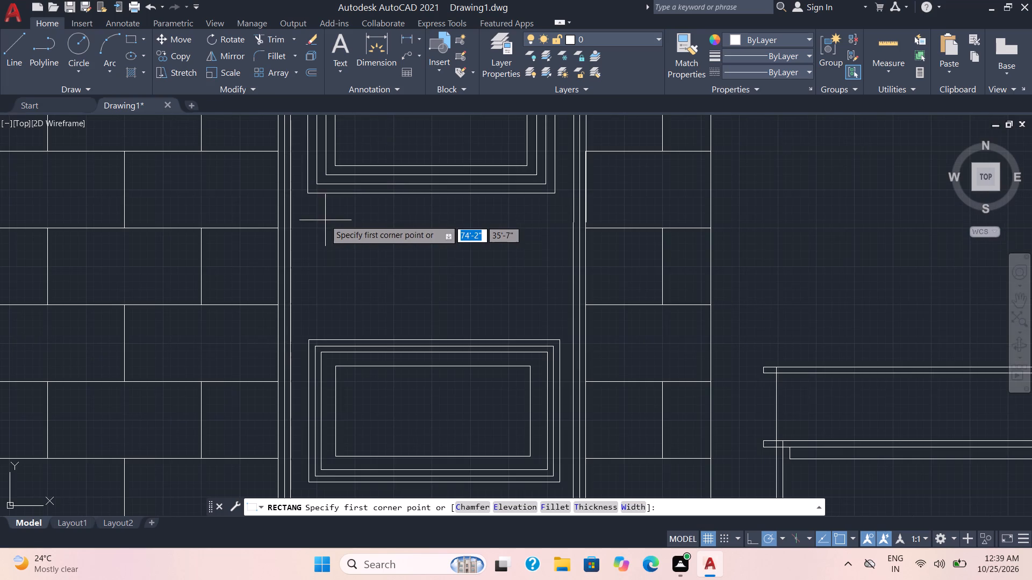
{"action": "left_click", "coordinate": [313, 211]}
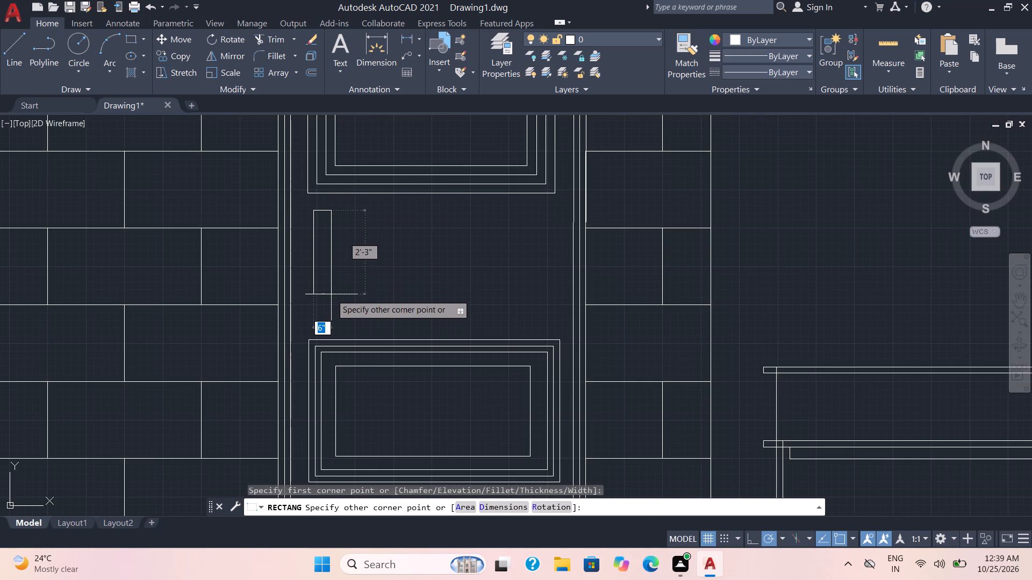
{"action": "left_click", "coordinate": [331, 294]}
{"action": "left_click", "coordinate": [3, 49]}
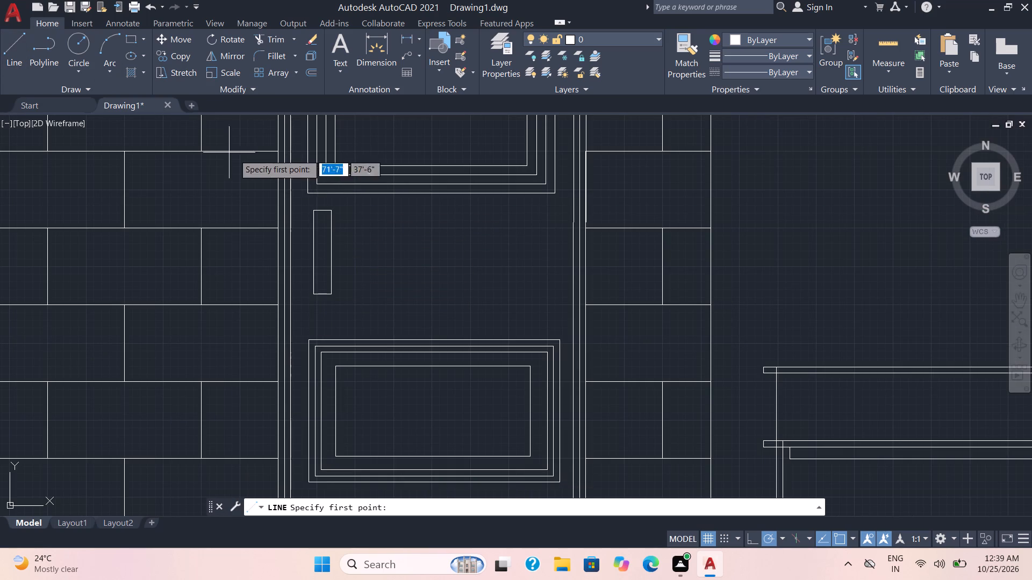
{"action": "key", "text": "Escape"}
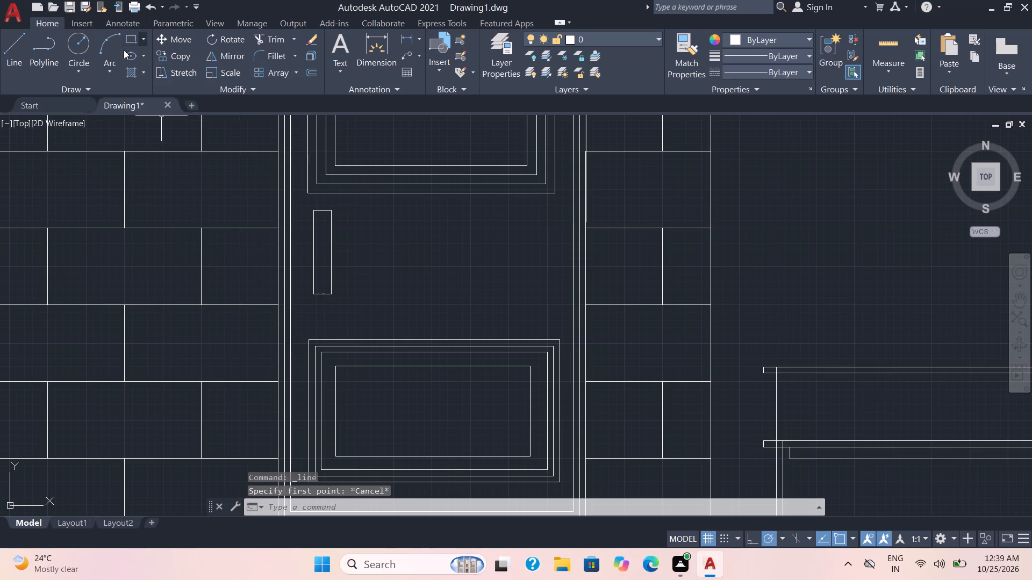
Draw a horizontal handle bar about 2'-6" by 3" across the upper part of the vertical handle plate.
{"action": "left_click", "coordinate": [135, 38]}
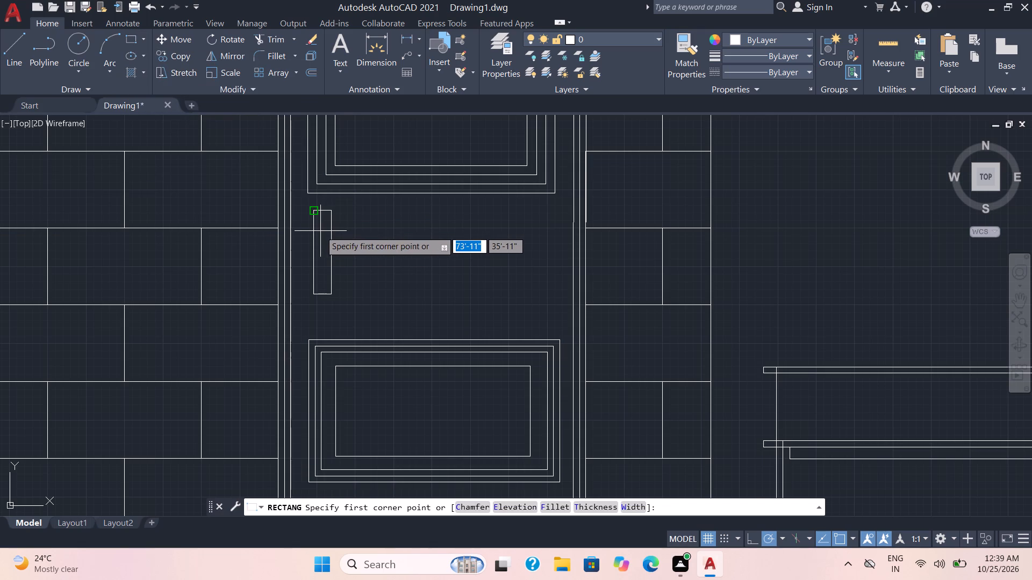
{"action": "left_click", "coordinate": [303, 229]}
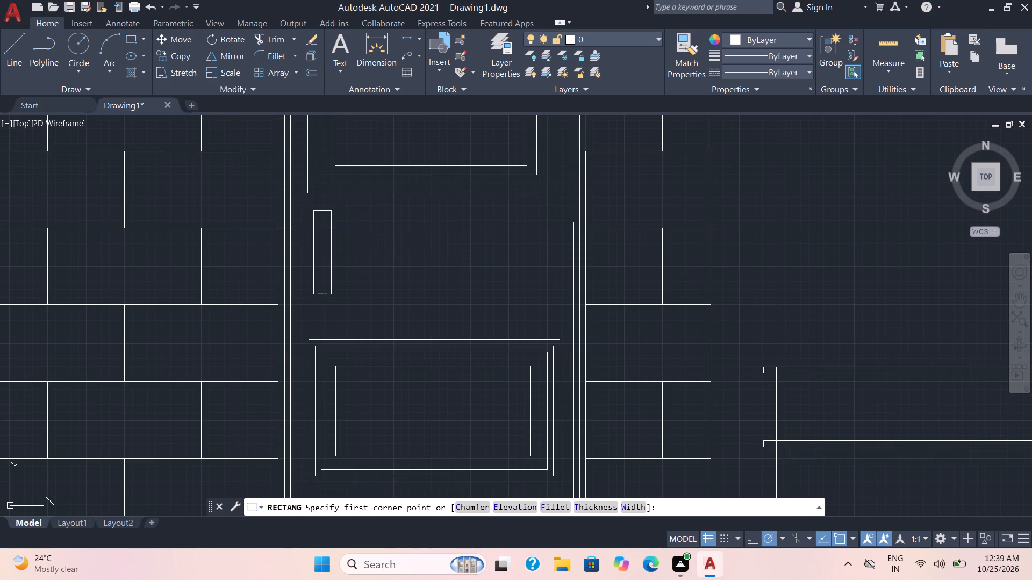
{"action": "left_click", "coordinate": [394, 237]}
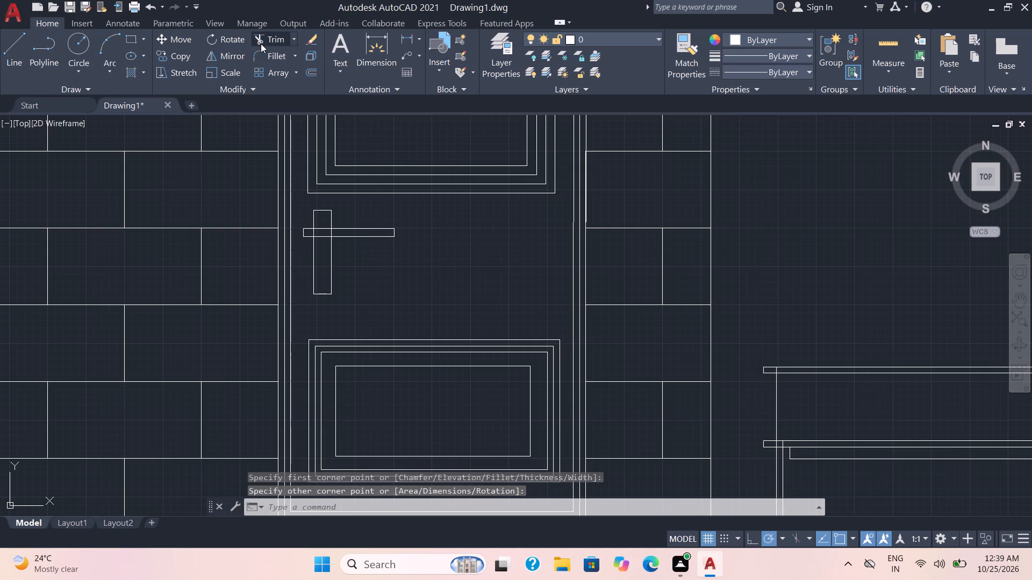
Trim away the part of the handle bar that projects past the left side of the vertical plate.
{"action": "left_click", "coordinate": [261, 44]}
{"action": "scroll", "coordinate": [303, 231], "scroll_direction": "up", "scroll_amount": 1}
{"action": "left_click_drag", "start_coordinate": [311, 211], "coordinate": [305, 243]}
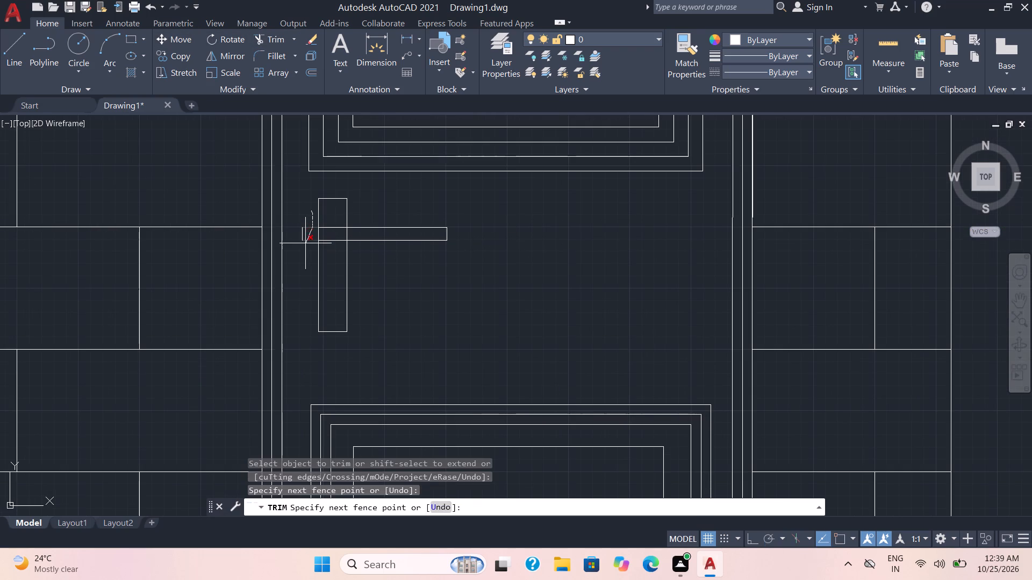
{"action": "left_click_drag", "start_coordinate": [305, 243], "coordinate": [300, 240]}
{"action": "scroll", "coordinate": [348, 234], "scroll_direction": "down", "scroll_amount": 1}
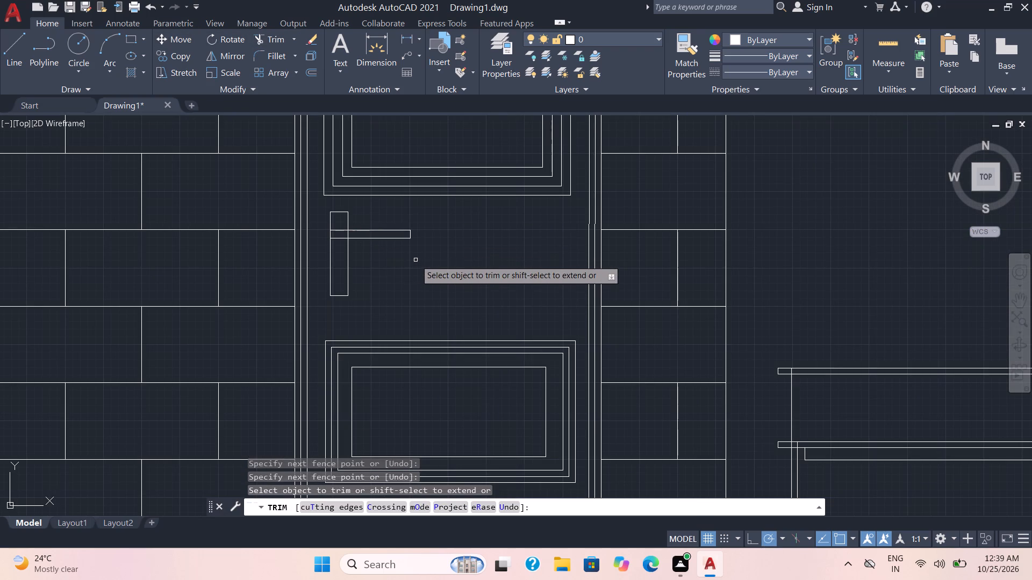
{"action": "key", "text": "Escape"}
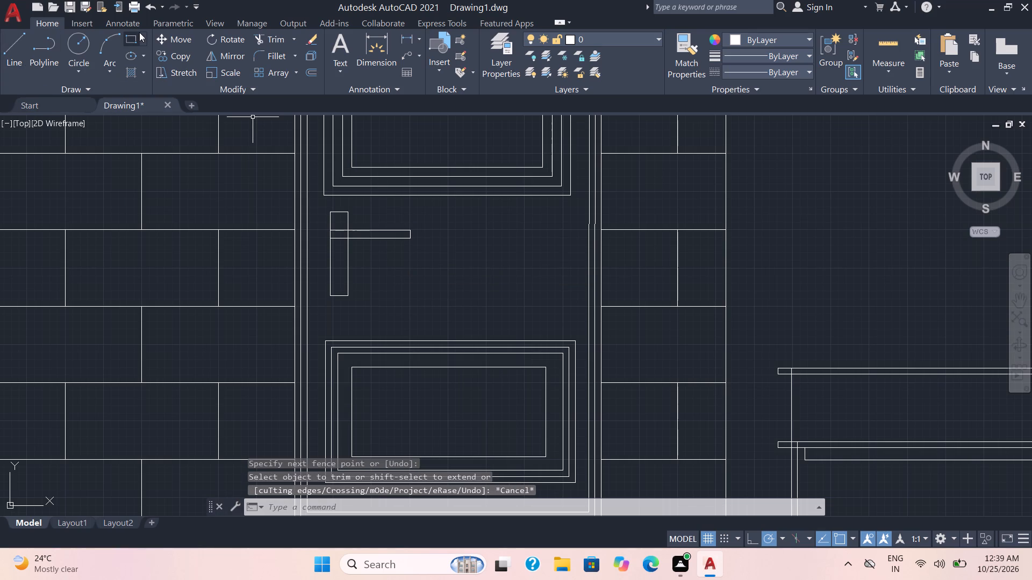
Draw a small upright keyhole rectangle inside the handle plate, just below the handle bar.
{"action": "left_click", "coordinate": [135, 40]}
{"action": "scroll", "coordinate": [335, 250], "scroll_direction": "up", "scroll_amount": 2}
{"action": "left_click", "coordinate": [333, 246]}
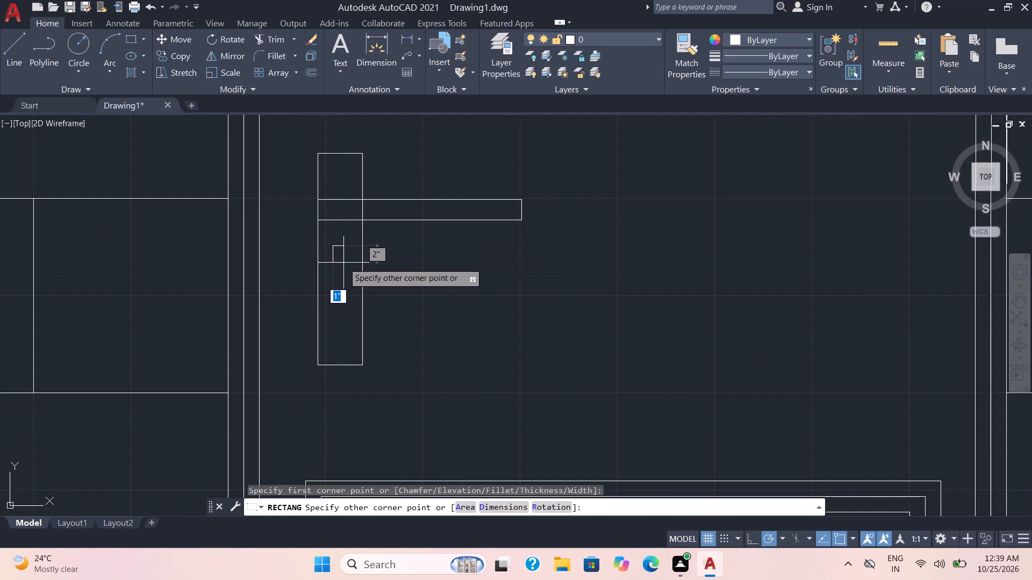
{"action": "left_click", "coordinate": [346, 292]}
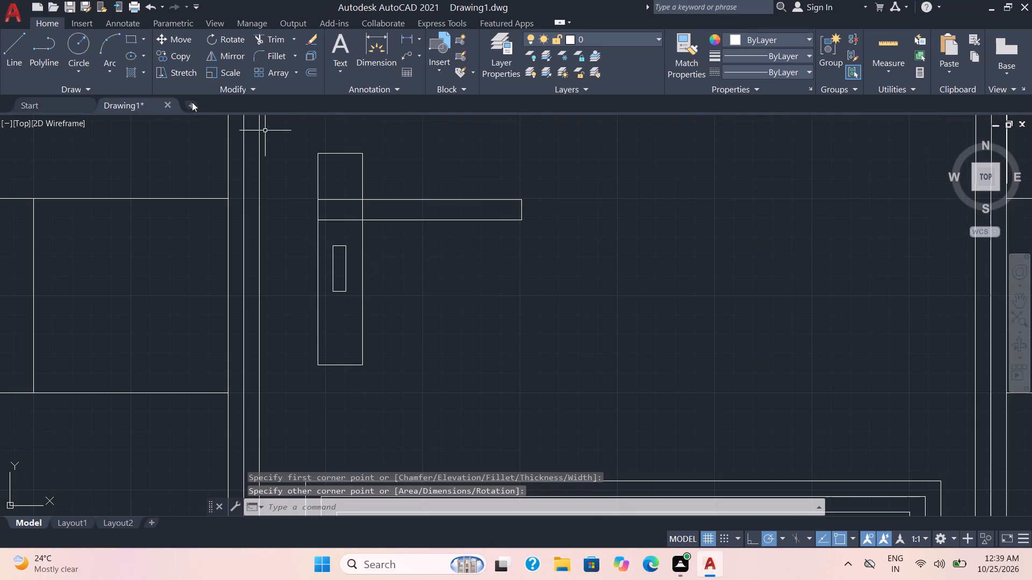
Offset the small keyhole rectangle inside the handle plate outward by 1".
{"action": "left_click", "coordinate": [345, 270]}
{"action": "key", "text": "o"}
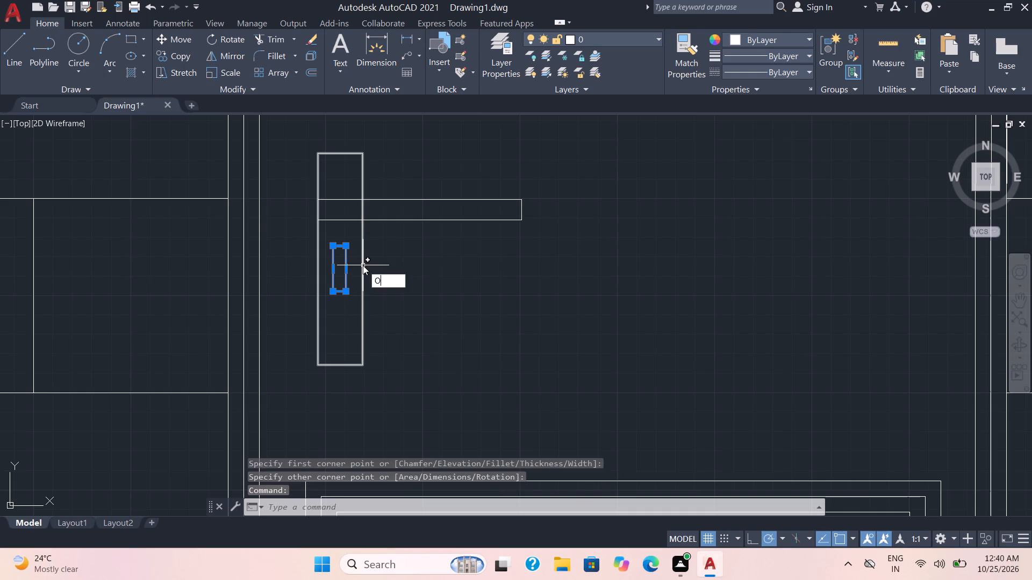
{"action": "key", "text": "Return"}
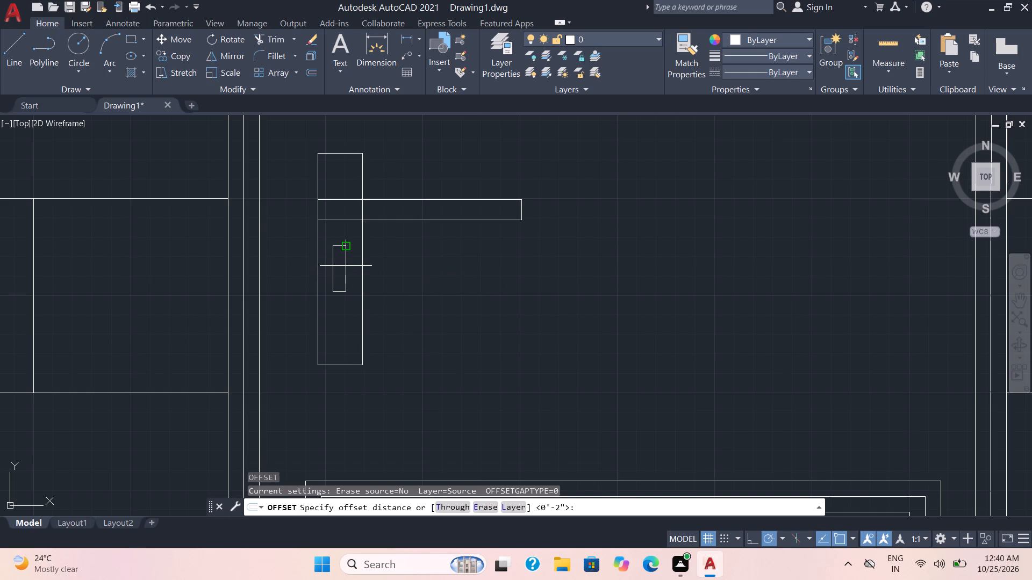
{"action": "key", "text": "1"}
{"action": "key", "text": "shift+quotedbl"}
{"action": "key", "text": "Return"}
{"action": "scroll", "coordinate": [341, 264], "scroll_direction": "up", "scroll_amount": 1}
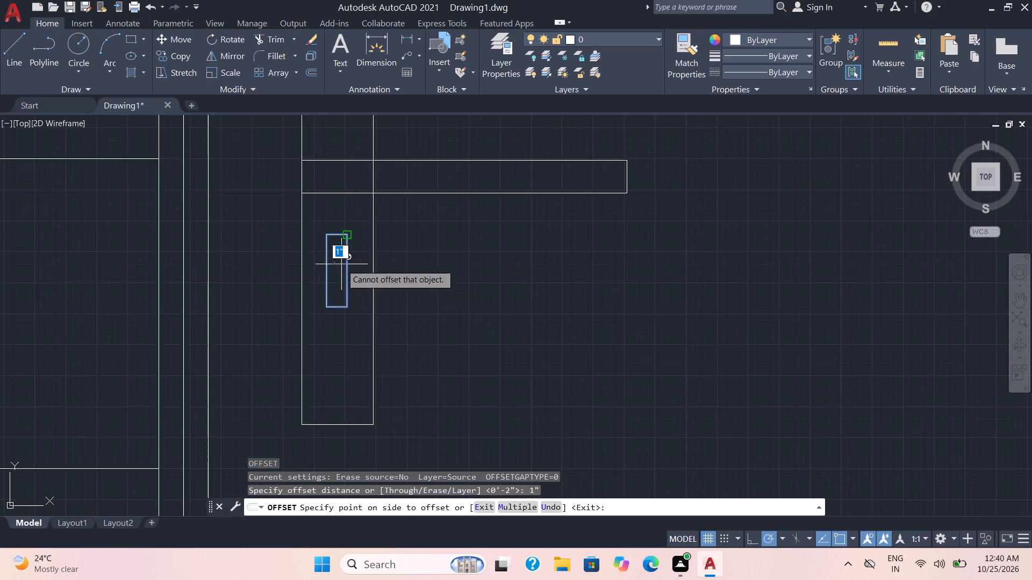
{"action": "scroll", "coordinate": [341, 264], "scroll_direction": "up", "scroll_amount": 2}
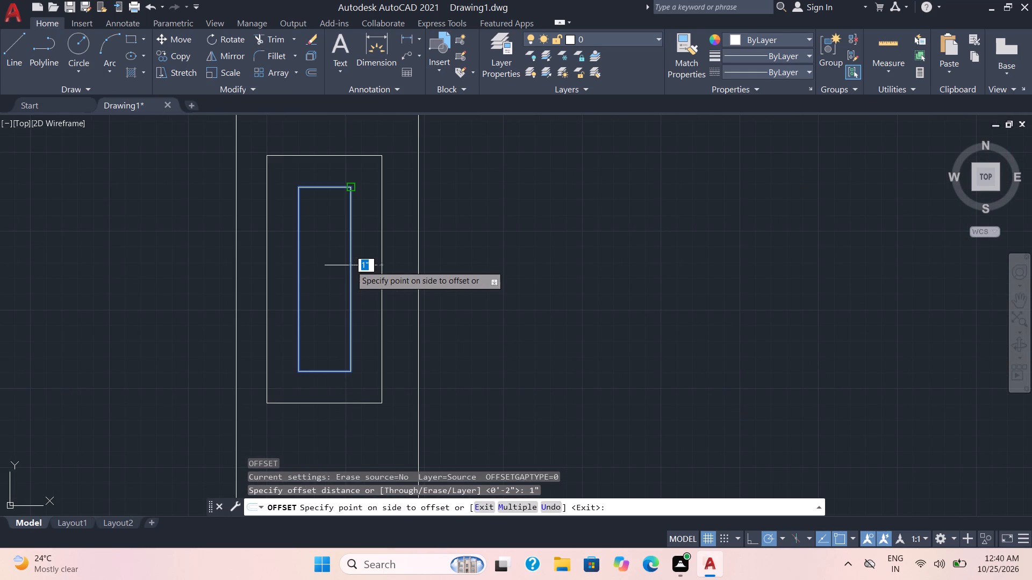
{"action": "left_click", "coordinate": [350, 265]}
{"action": "scroll", "coordinate": [350, 293], "scroll_direction": "down", "scroll_amount": 2}
{"action": "scroll", "coordinate": [352, 287], "scroll_direction": "up", "scroll_amount": 2}
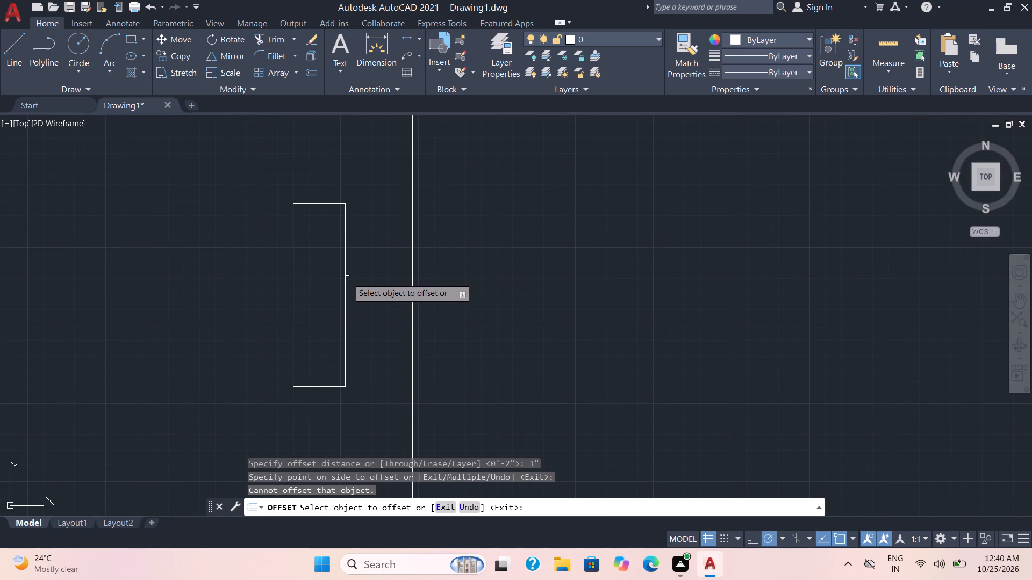
{"action": "left_click", "coordinate": [345, 284]}
{"action": "left_click", "coordinate": [349, 275]}
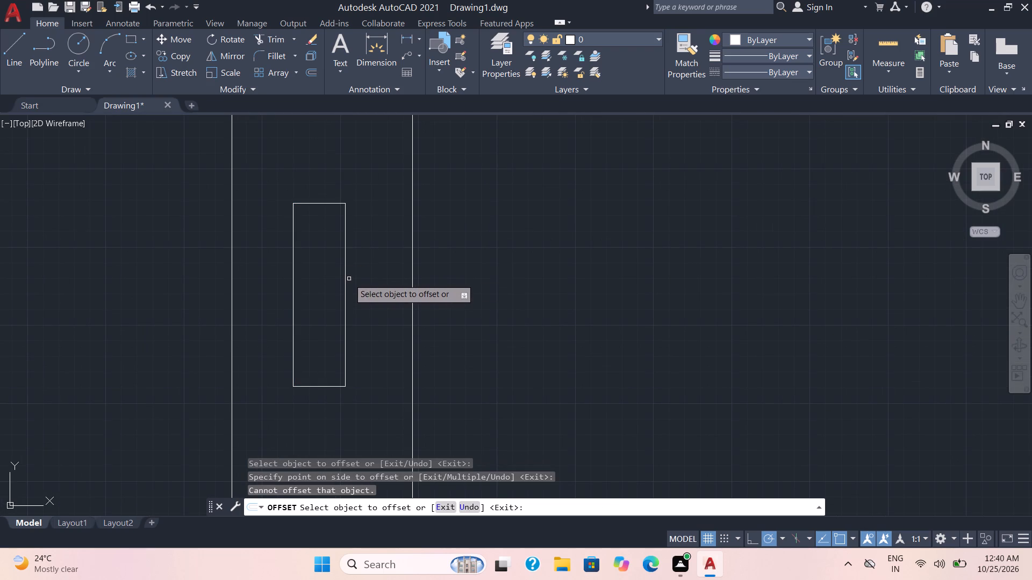
{"action": "left_click", "coordinate": [346, 288]}
{"action": "left_click", "coordinate": [374, 278]}
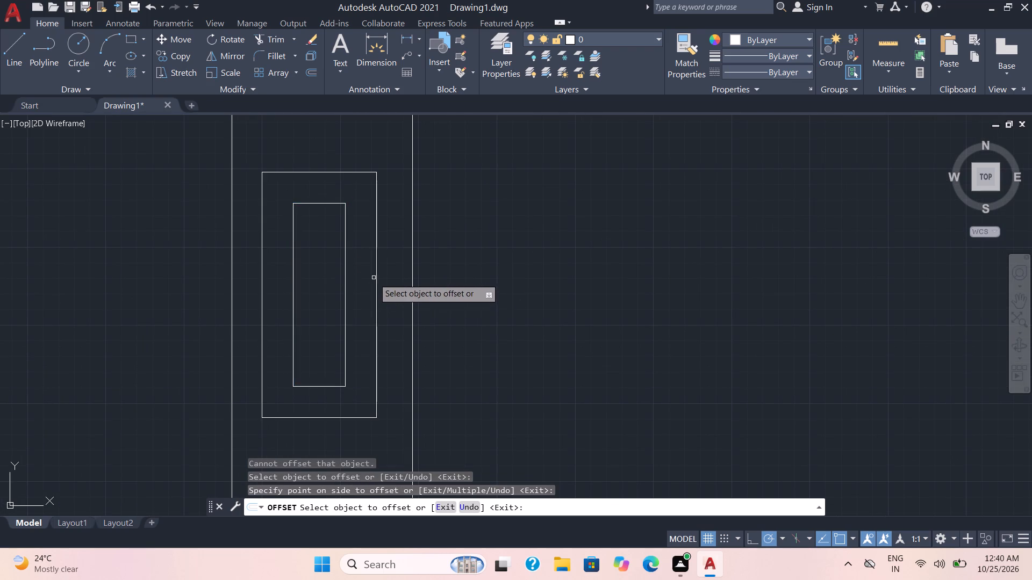
{"action": "scroll", "coordinate": [371, 282], "scroll_direction": "down", "scroll_amount": 4}
{"action": "scroll", "coordinate": [418, 306], "scroll_direction": "down", "scroll_amount": 1}
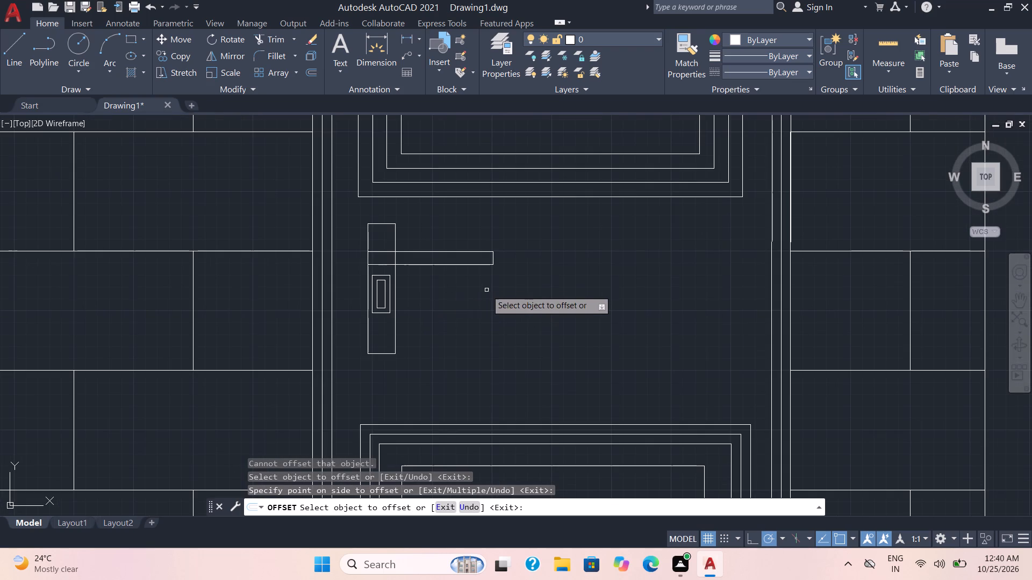
Draw a short vertical cutting line across the handle bar near its free end, projecting above and below the bar.
{"action": "scroll", "coordinate": [482, 284], "scroll_direction": "up", "scroll_amount": 1}
{"action": "left_click", "coordinate": [4, 54]}
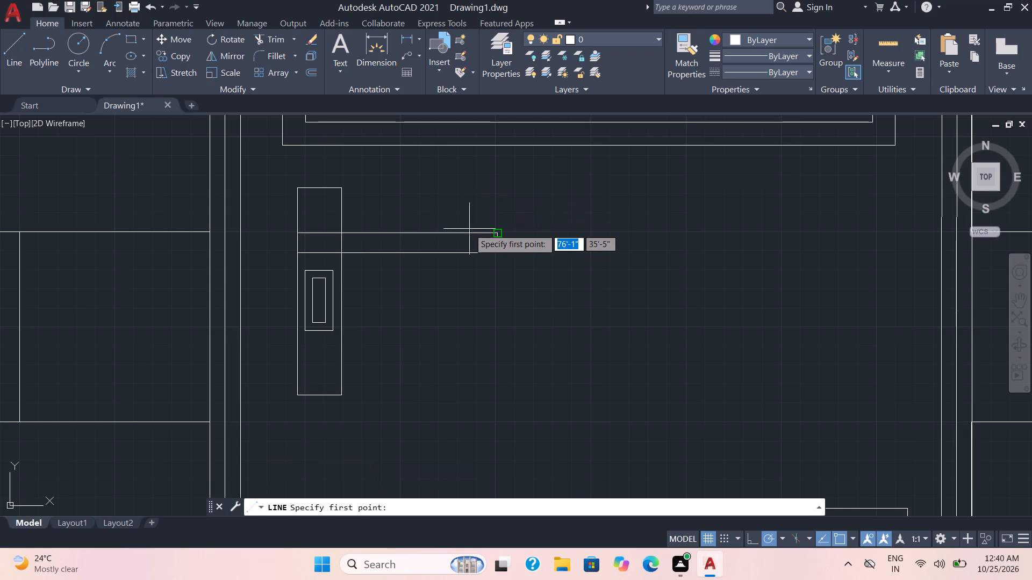
{"action": "left_click_drag", "start_coordinate": [454, 221], "coordinate": [455, 230]}
{"action": "left_click", "coordinate": [458, 276]}
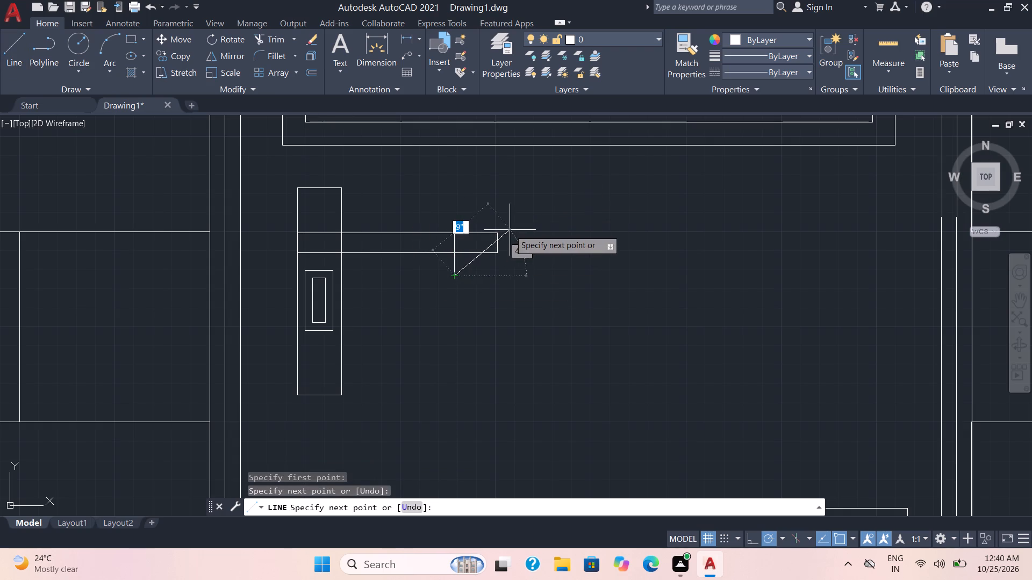
{"action": "key", "text": "Escape"}
Trim off the cutting line's overhangs and the part of the handle bar beyond it, so the bar ends at that line.
{"action": "left_click", "coordinate": [286, 46]}
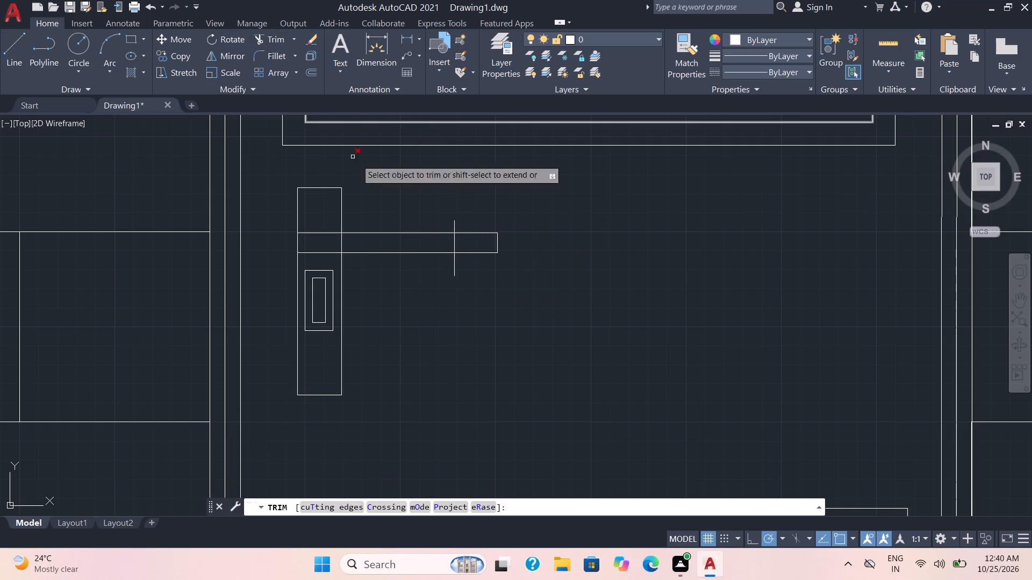
{"action": "left_click_drag", "start_coordinate": [431, 215], "coordinate": [445, 270]}
{"action": "left_click_drag", "start_coordinate": [478, 253], "coordinate": [479, 248]}
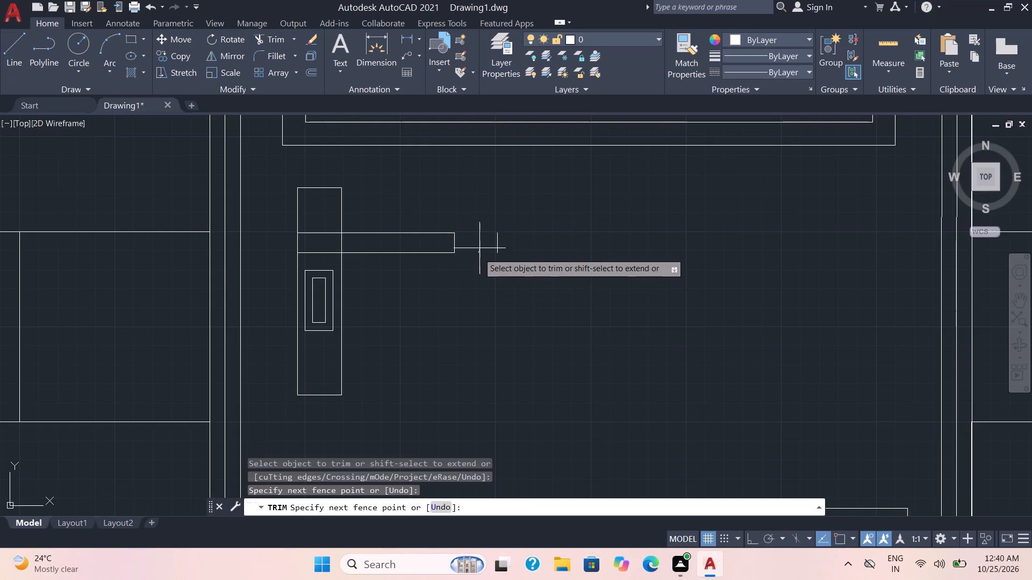
{"action": "left_click_drag", "start_coordinate": [479, 248], "coordinate": [528, 240]}
{"action": "scroll", "coordinate": [539, 214], "scroll_direction": "down", "scroll_amount": 3}
{"action": "key", "text": "Escape"}
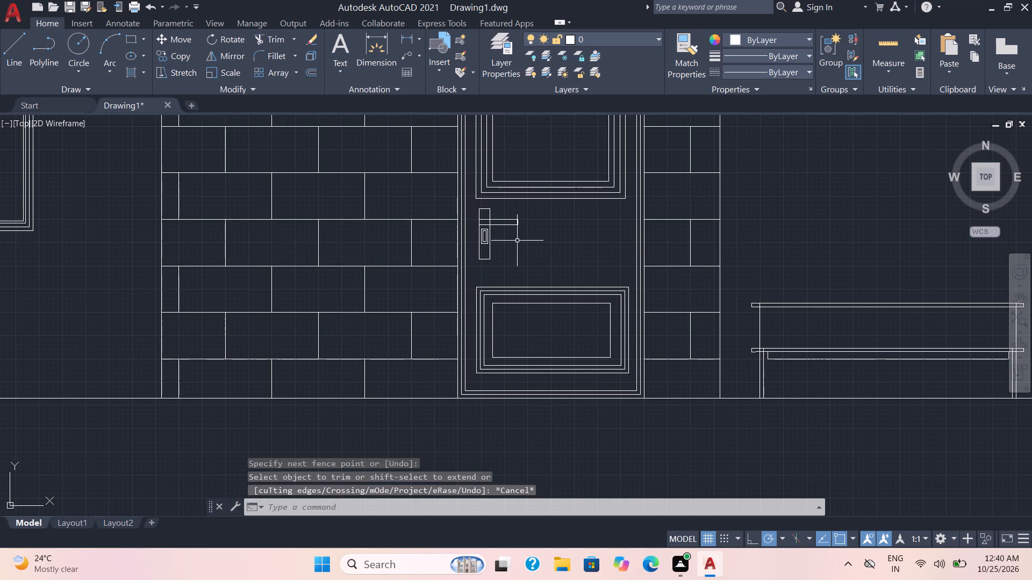
Examine the whole elevation, from the brick wall and door with its handle to the table and framed openings.
{"action": "scroll", "coordinate": [517, 242], "scroll_direction": "down", "scroll_amount": 2}
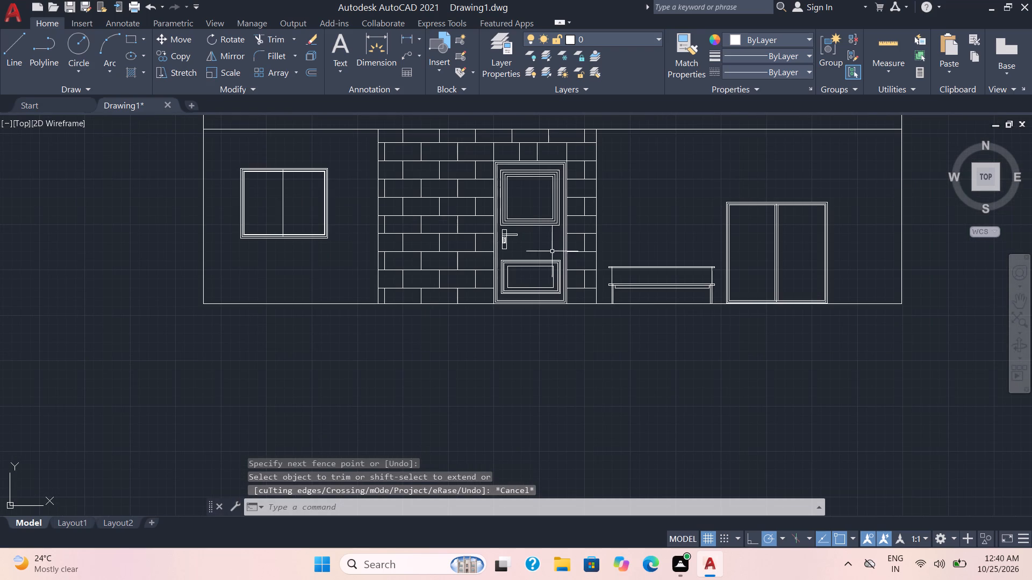
{"action": "scroll", "coordinate": [511, 249], "scroll_direction": "down", "scroll_amount": 1}
{"action": "middle_click_drag", "start_coordinate": [511, 249], "coordinate": [511, 258]}
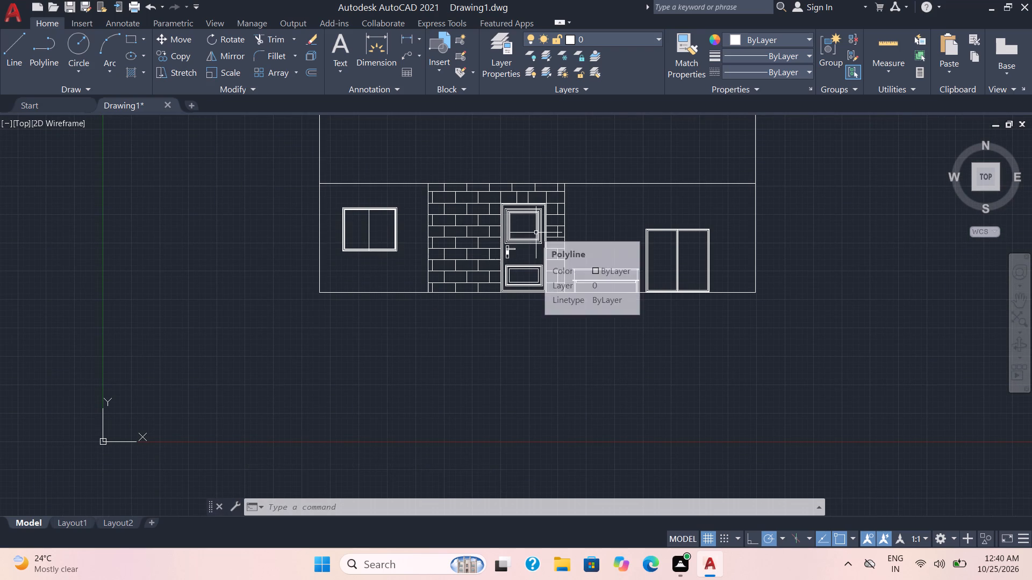
{"action": "scroll", "coordinate": [535, 231], "scroll_direction": "down", "scroll_amount": 1}
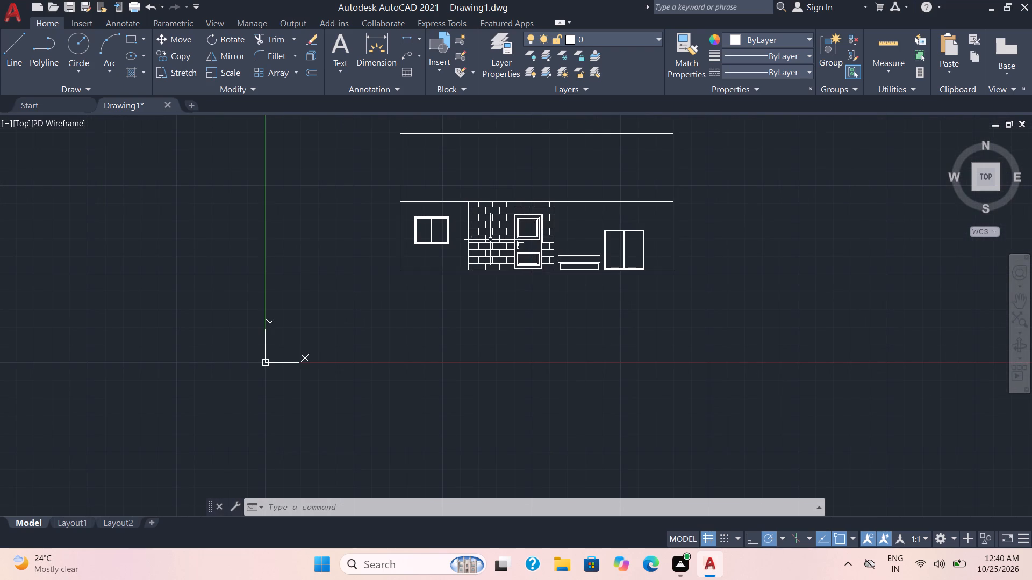
{"action": "scroll", "coordinate": [533, 252], "scroll_direction": "down", "scroll_amount": 1}
{"action": "middle_click_drag", "start_coordinate": [579, 244], "coordinate": [582, 277]}
{"action": "scroll", "coordinate": [562, 264], "scroll_direction": "up", "scroll_amount": 1}
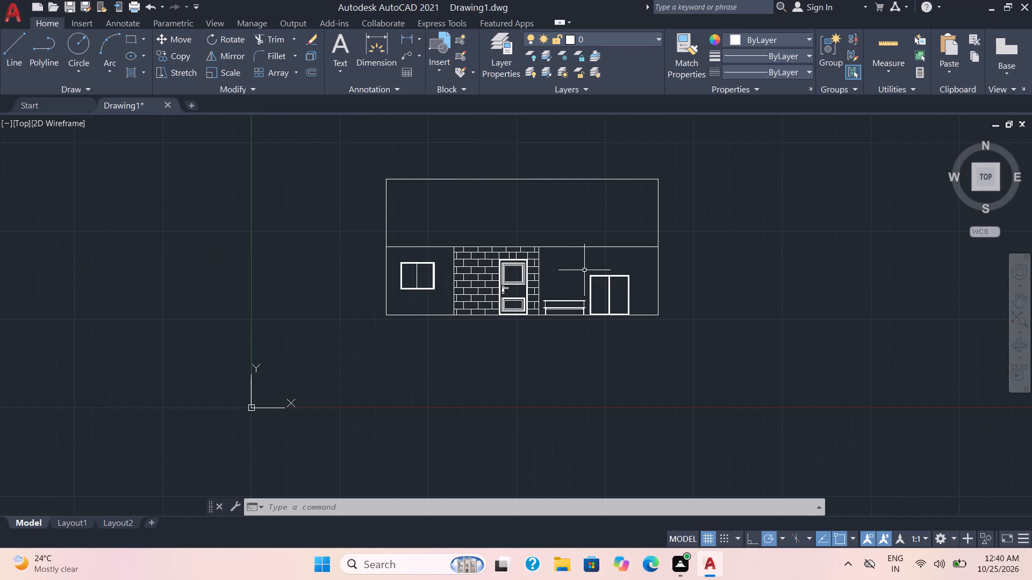
{"action": "scroll", "coordinate": [624, 294], "scroll_direction": "up", "scroll_amount": 3}
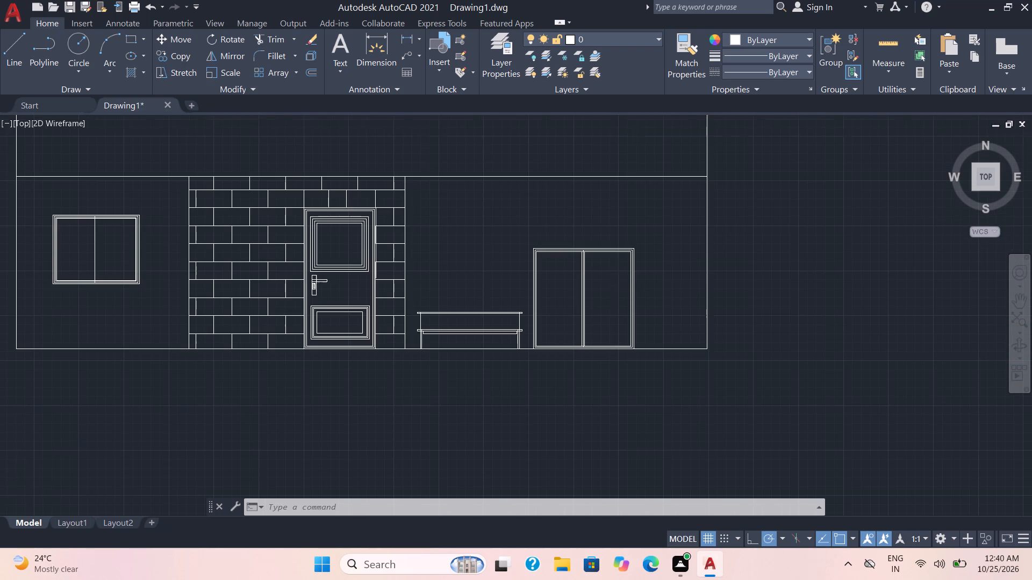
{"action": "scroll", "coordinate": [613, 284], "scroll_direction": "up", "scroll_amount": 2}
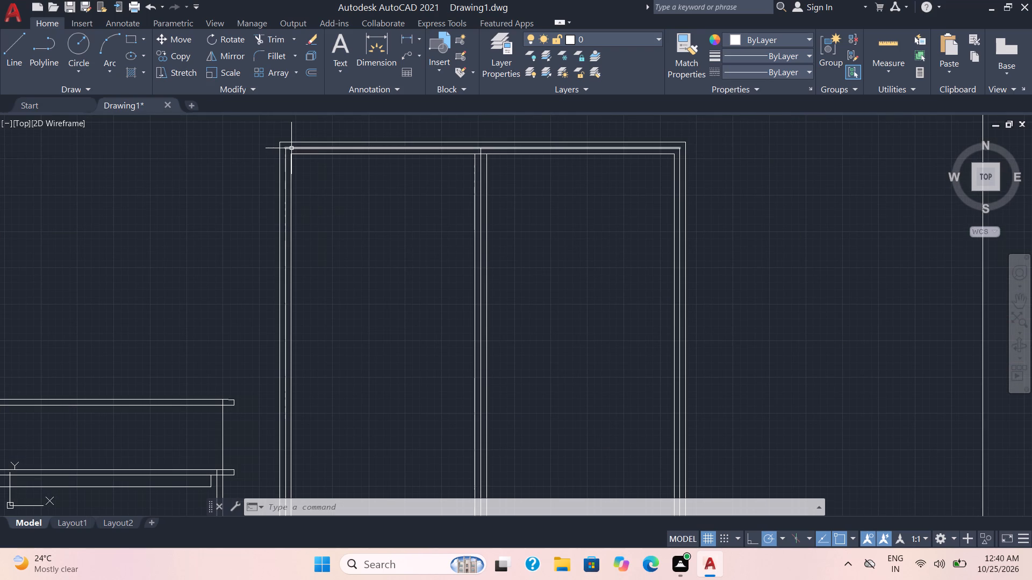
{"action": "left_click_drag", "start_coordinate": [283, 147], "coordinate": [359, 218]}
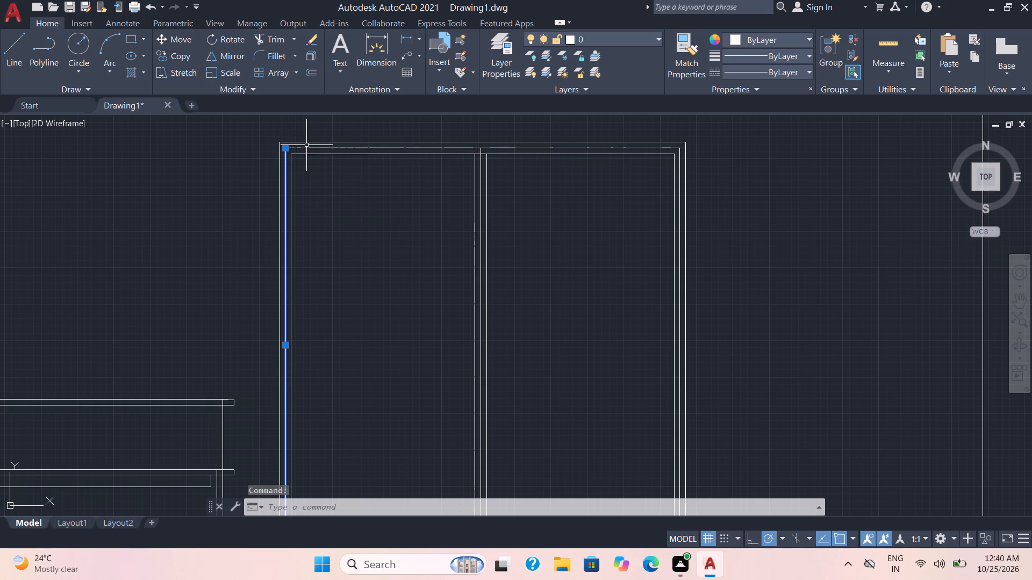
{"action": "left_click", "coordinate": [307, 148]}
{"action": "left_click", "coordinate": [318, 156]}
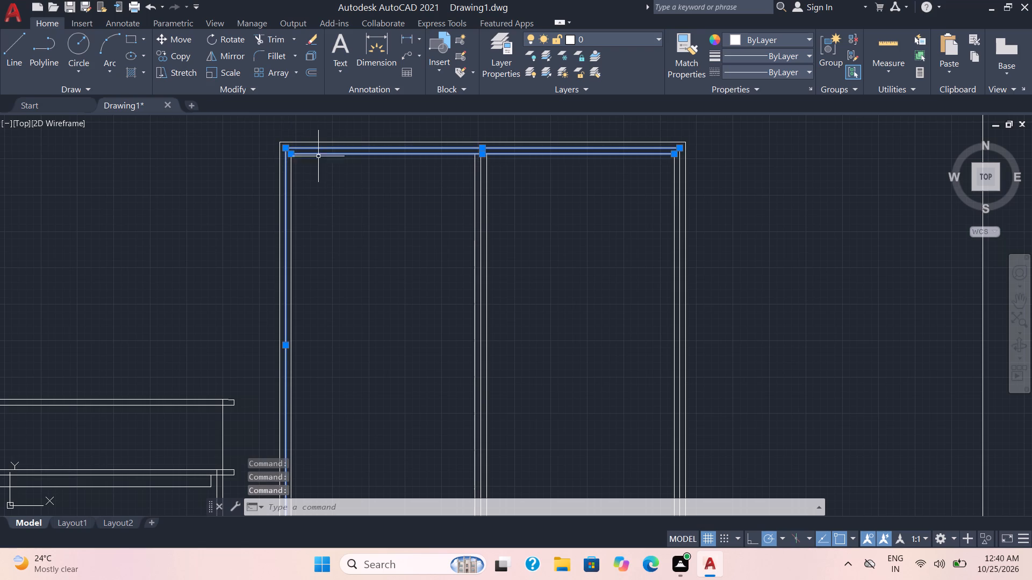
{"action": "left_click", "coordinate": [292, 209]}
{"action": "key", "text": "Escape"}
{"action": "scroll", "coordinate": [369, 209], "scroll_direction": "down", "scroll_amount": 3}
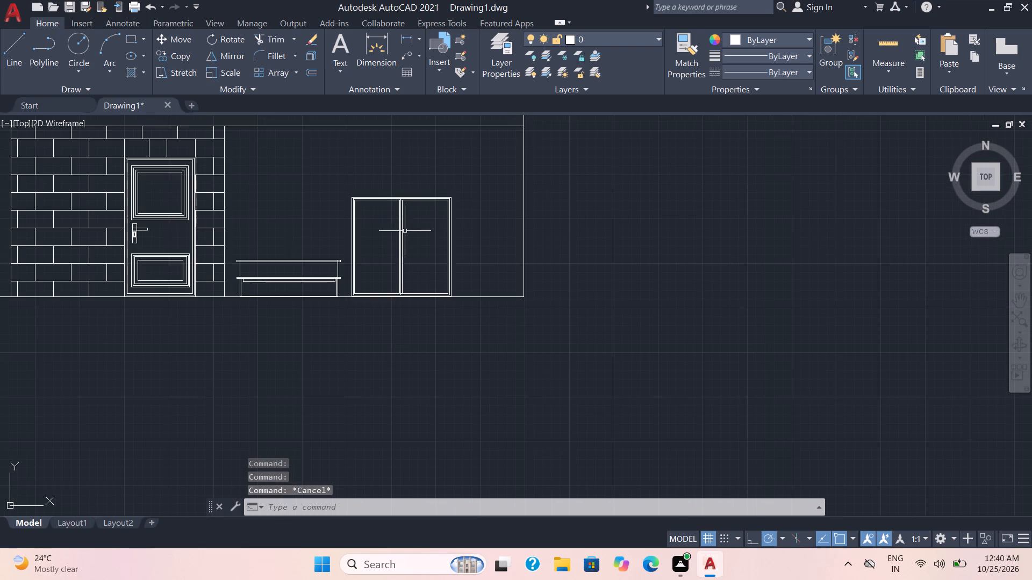
Offset the long horizontal dividing line above the brick wall upward by 4'.
{"action": "middle_click_drag", "start_coordinate": [372, 199], "coordinate": [539, 269]}
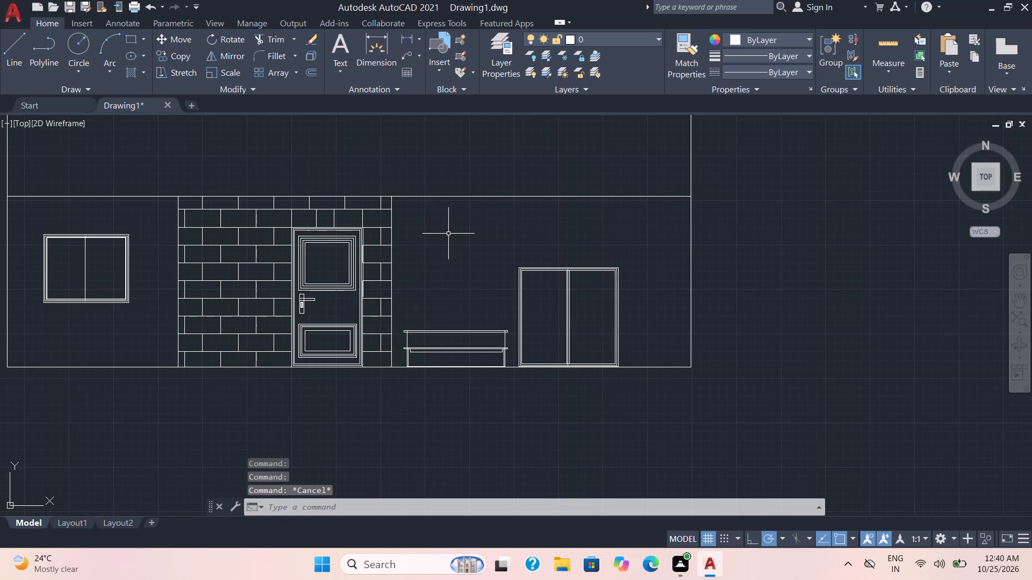
{"action": "middle_click_drag", "start_coordinate": [379, 243], "coordinate": [379, 248]}
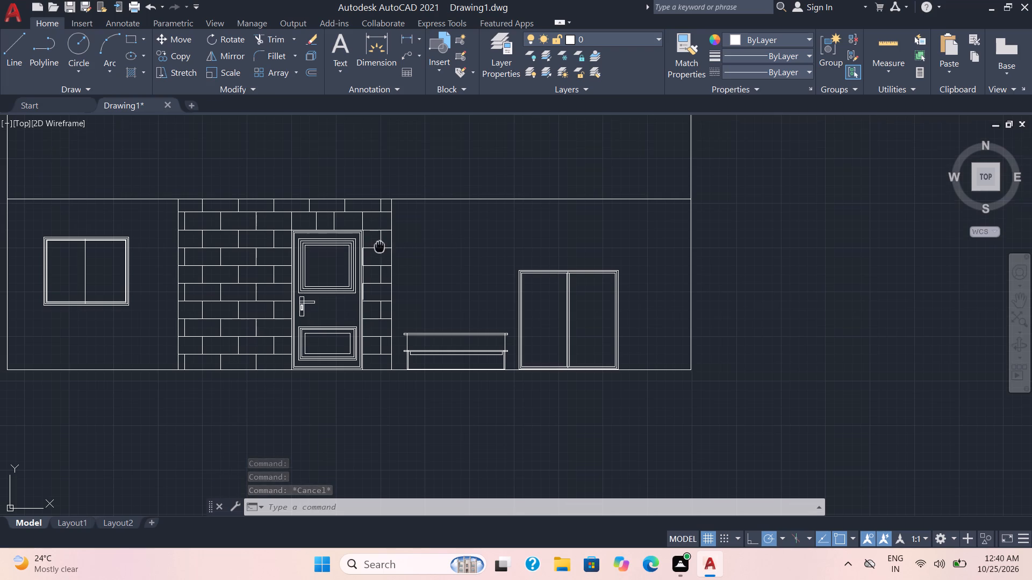
{"action": "middle_click_drag", "start_coordinate": [379, 248], "coordinate": [403, 325]}
{"action": "scroll", "coordinate": [250, 238], "scroll_direction": "up", "scroll_amount": 1}
{"action": "middle_click_drag", "start_coordinate": [253, 223], "coordinate": [278, 270]}
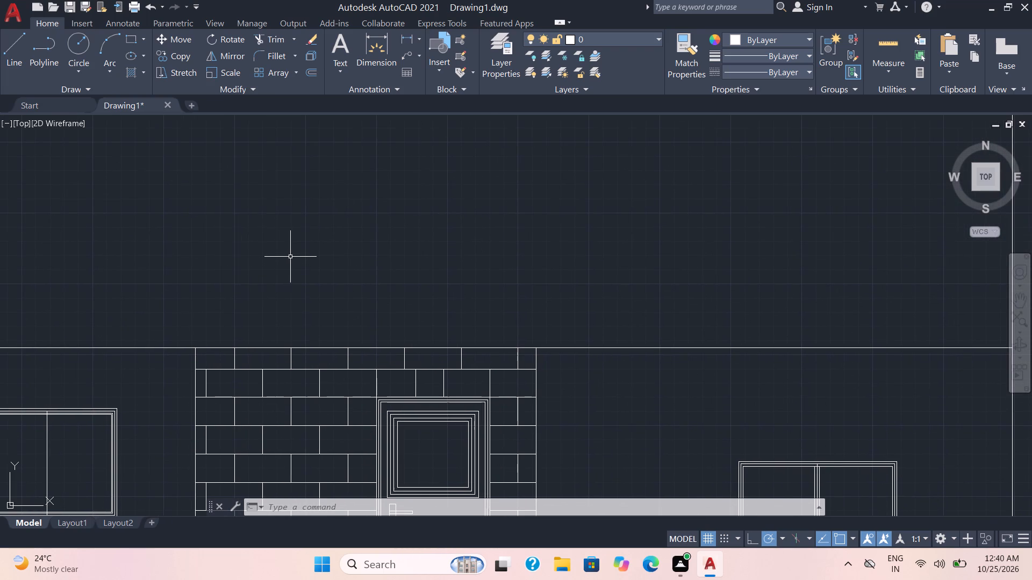
{"action": "scroll", "coordinate": [298, 254], "scroll_direction": "down", "scroll_amount": 2}
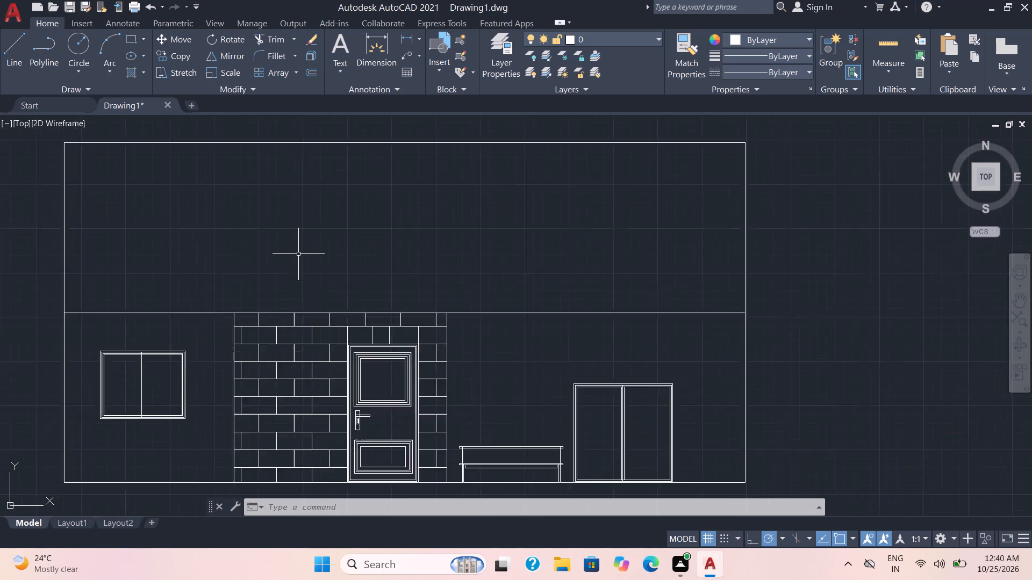
{"action": "scroll", "coordinate": [298, 254], "scroll_direction": "down", "scroll_amount": 2}
{"action": "scroll", "coordinate": [250, 254], "scroll_direction": "up", "scroll_amount": 3}
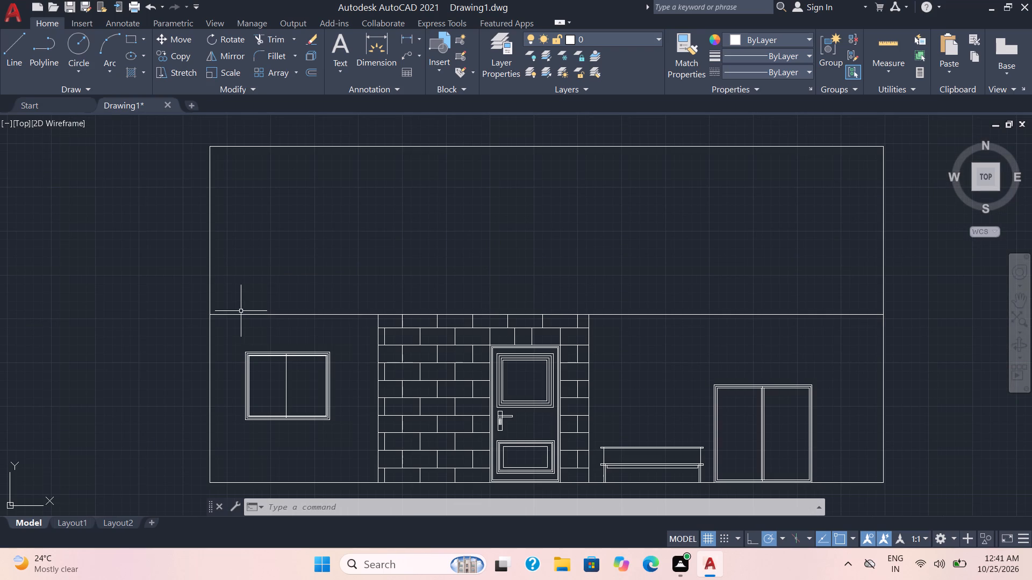
{"action": "left_click", "coordinate": [241, 314]}
{"action": "key", "text": "o"}
{"action": "key", "text": "Return"}
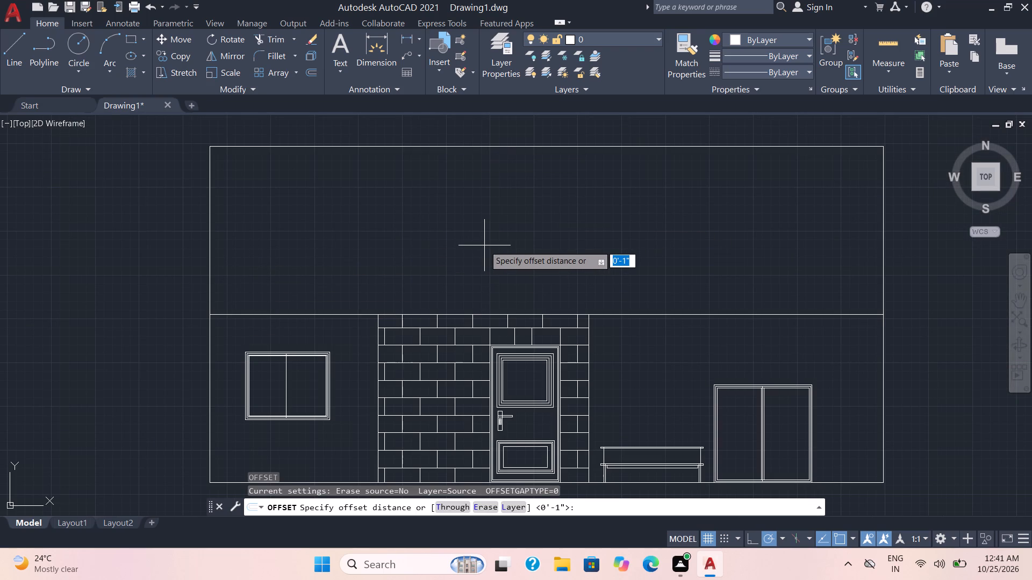
{"action": "key", "text": "3"}
{"action": "key", "text": "apostrophe"}
{"action": "key", "text": "Return"}
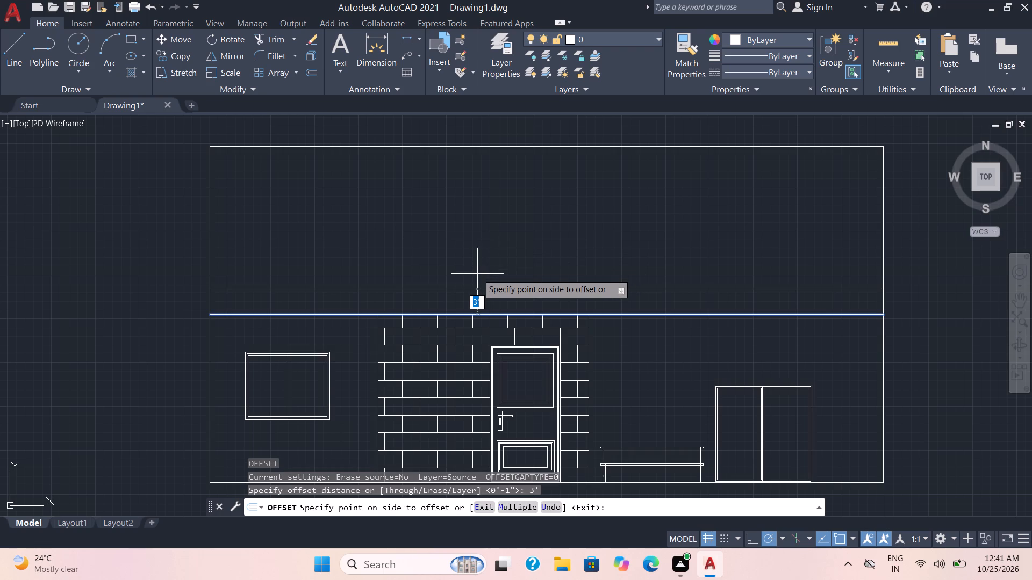
{"action": "type", "text": "4'"}
{"action": "key", "text": "Return"}
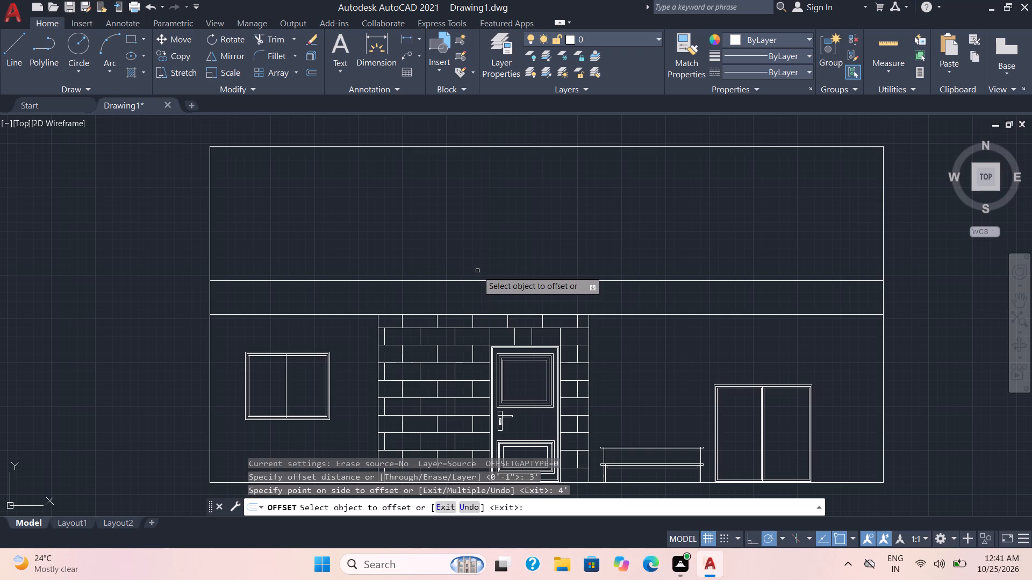
{"action": "key", "text": "Escape"}
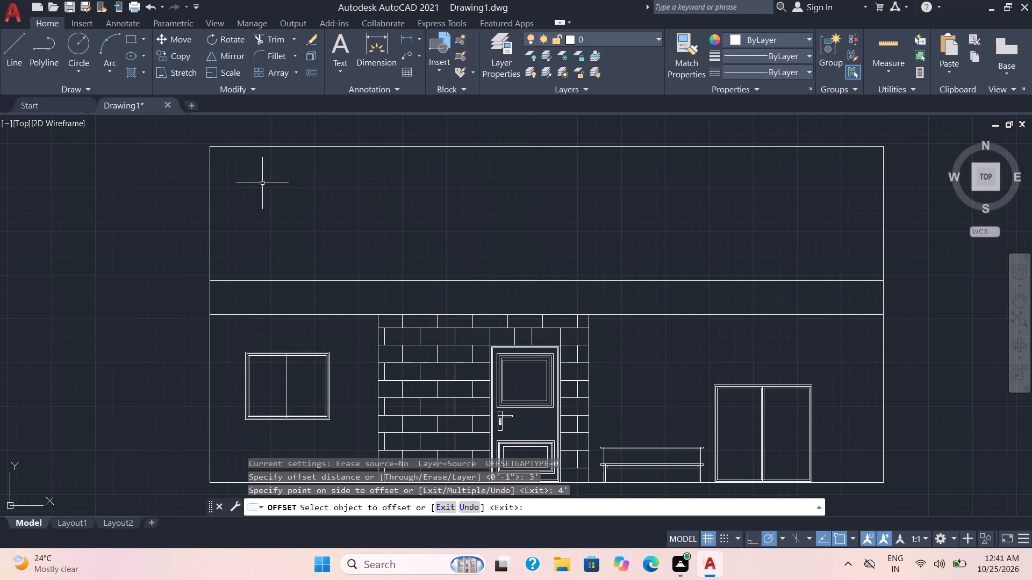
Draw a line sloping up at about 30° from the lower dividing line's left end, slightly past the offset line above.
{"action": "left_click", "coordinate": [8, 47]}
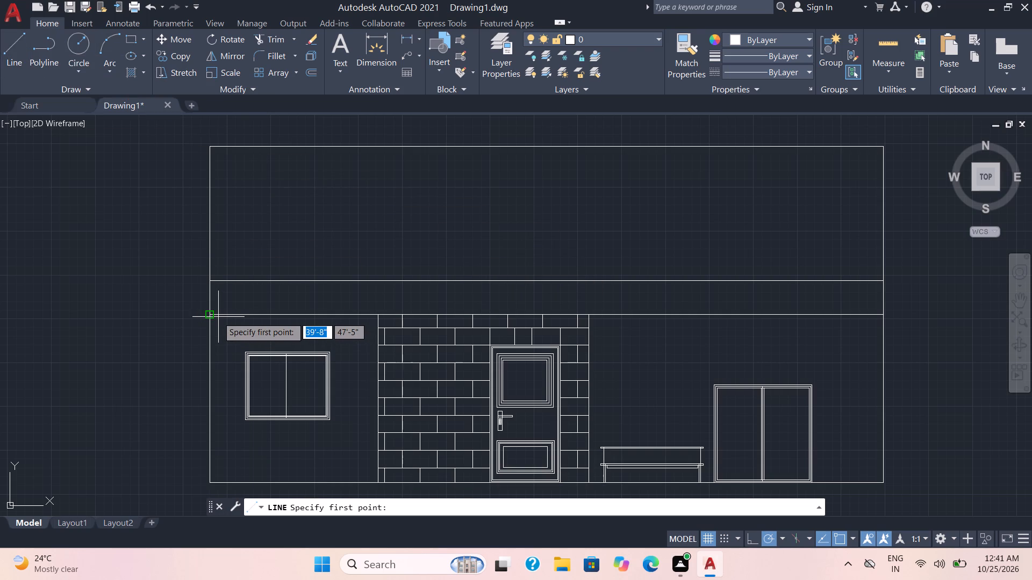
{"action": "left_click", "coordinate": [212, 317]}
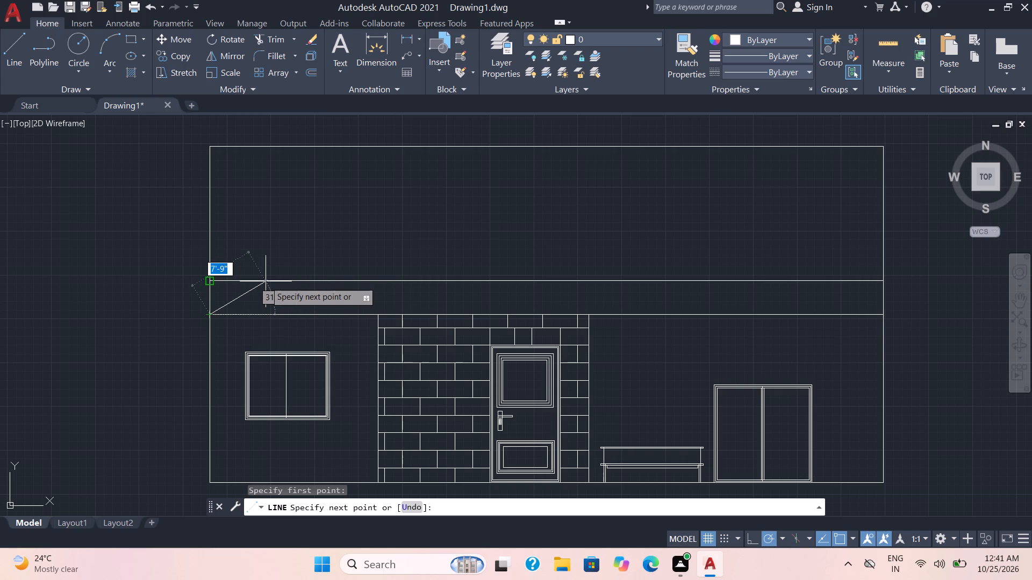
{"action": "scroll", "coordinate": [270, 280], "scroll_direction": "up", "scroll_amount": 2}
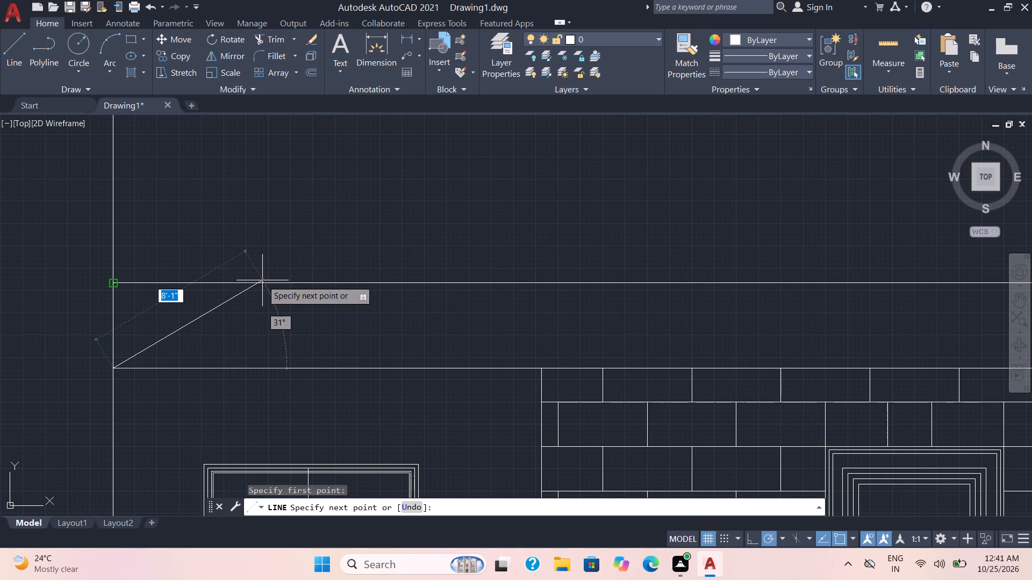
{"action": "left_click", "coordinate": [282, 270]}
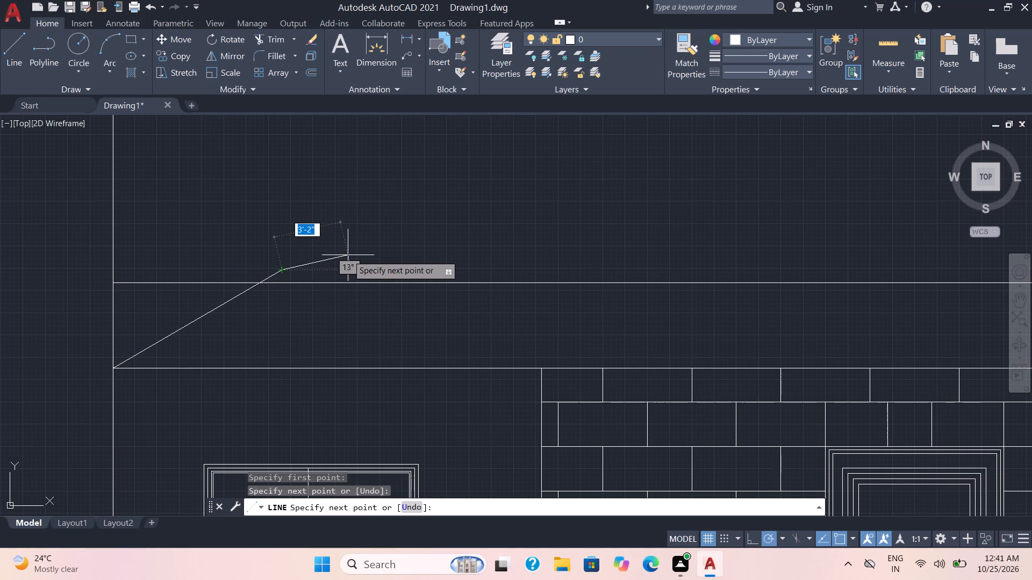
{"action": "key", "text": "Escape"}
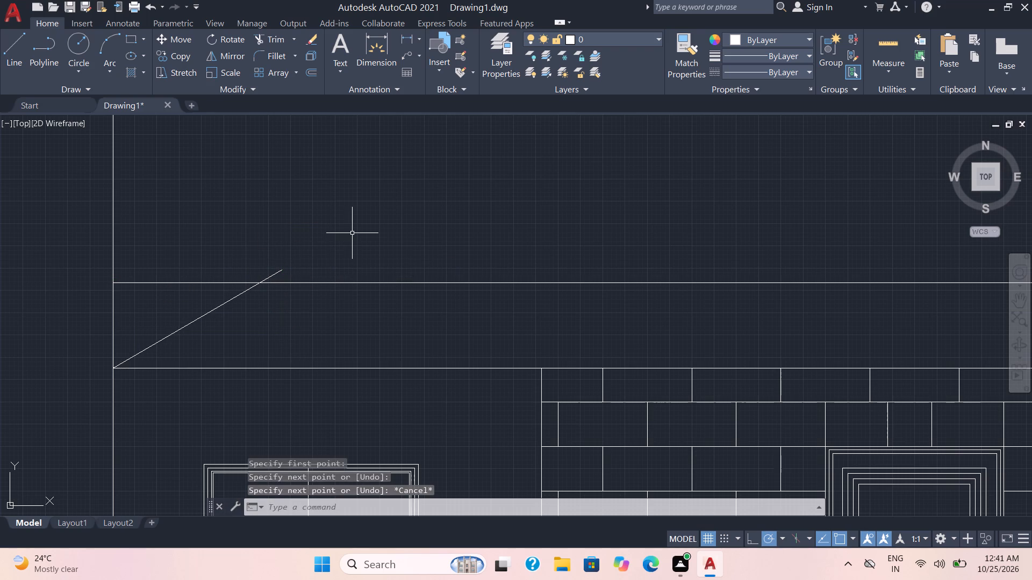
Draw an eave at the right wall: about 9'-8" horizontally outward from the lower dividing line, closed with a slope to the upper line's end.
{"action": "scroll", "coordinate": [363, 230], "scroll_direction": "down", "scroll_amount": 3}
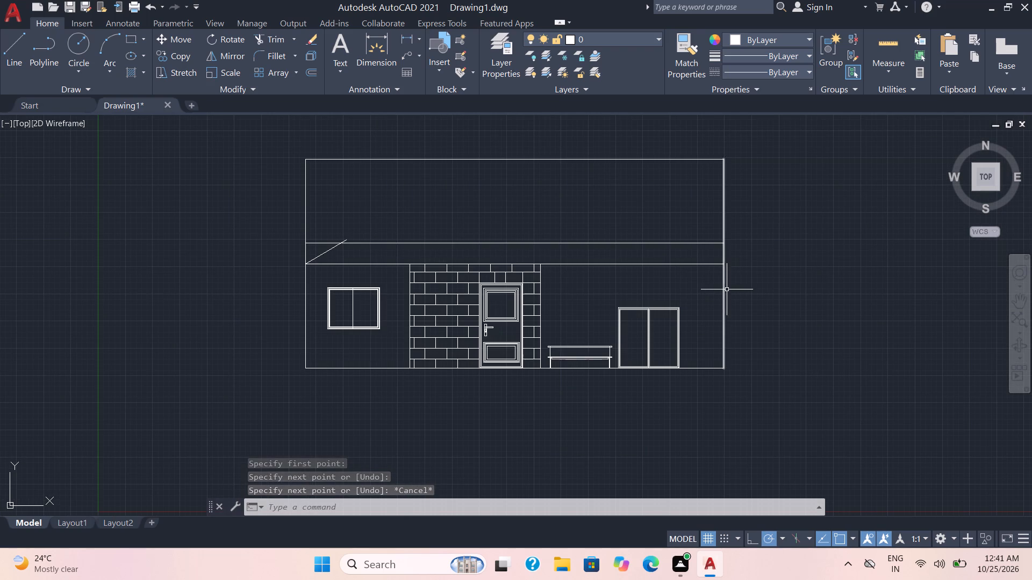
{"action": "scroll", "coordinate": [732, 281], "scroll_direction": "up", "scroll_amount": 2}
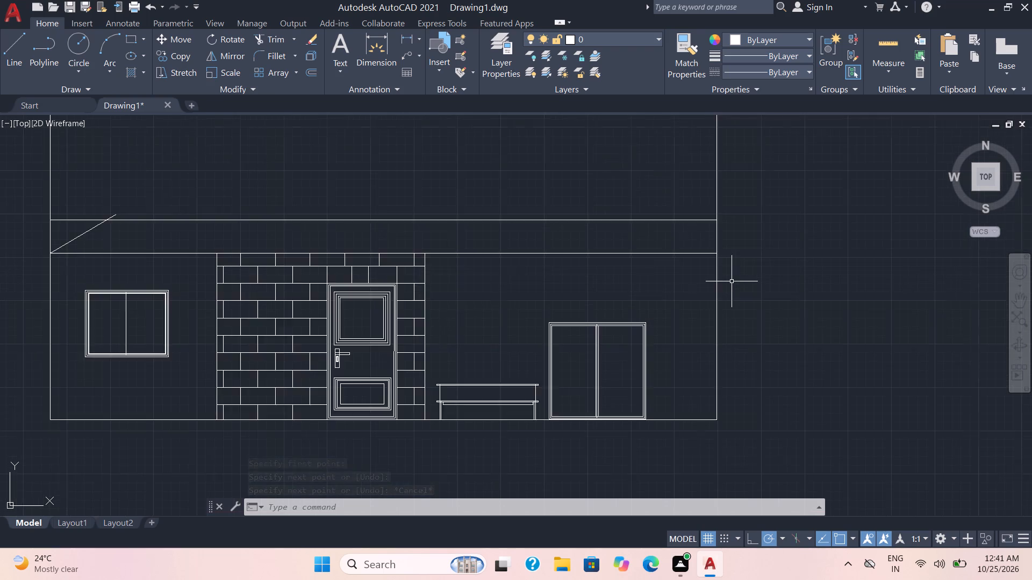
{"action": "left_click", "coordinate": [15, 42]}
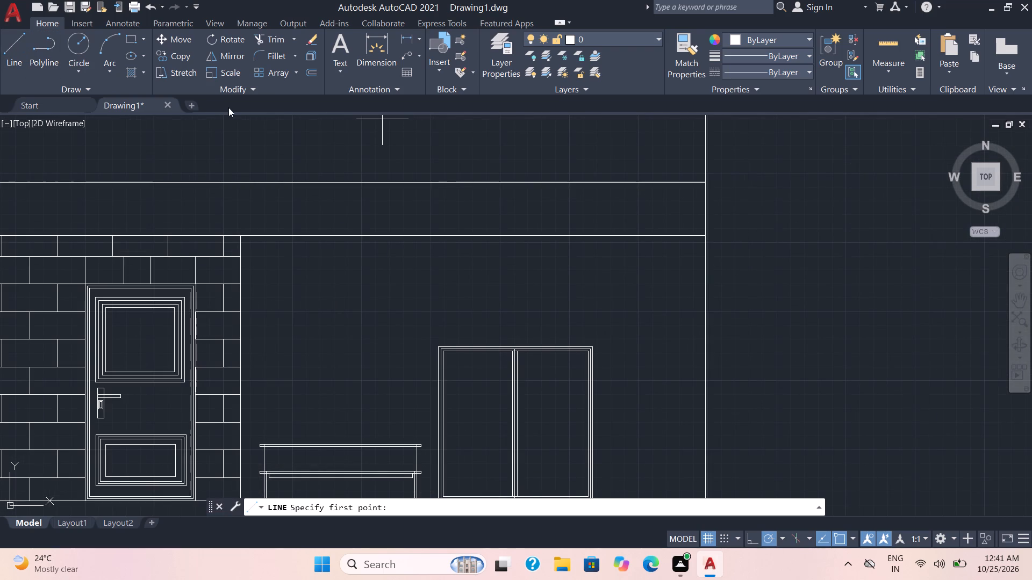
{"action": "left_click", "coordinate": [704, 236]}
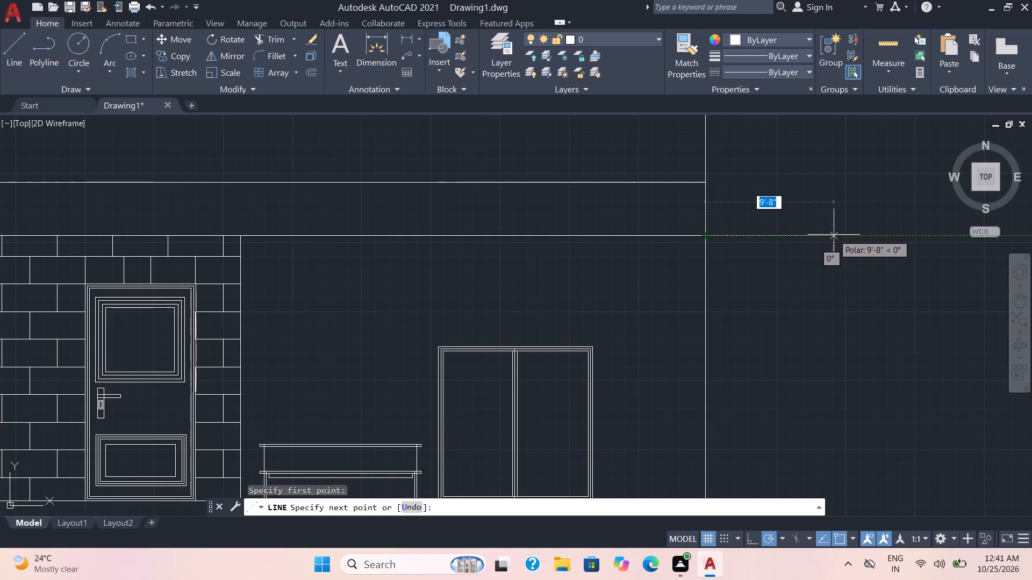
{"action": "left_click", "coordinate": [834, 235]}
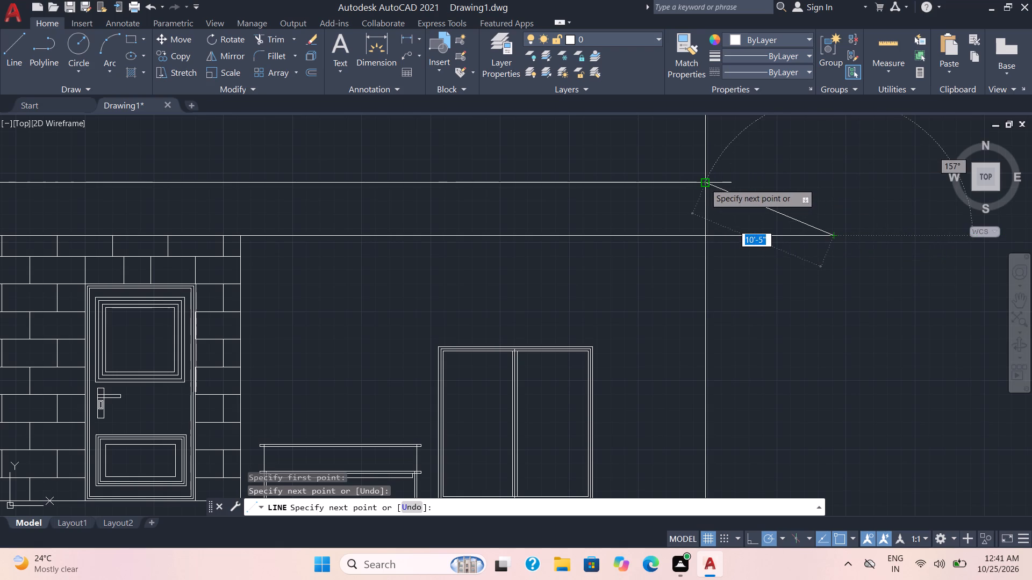
{"action": "left_click", "coordinate": [705, 183]}
{"action": "key", "text": "Escape"}
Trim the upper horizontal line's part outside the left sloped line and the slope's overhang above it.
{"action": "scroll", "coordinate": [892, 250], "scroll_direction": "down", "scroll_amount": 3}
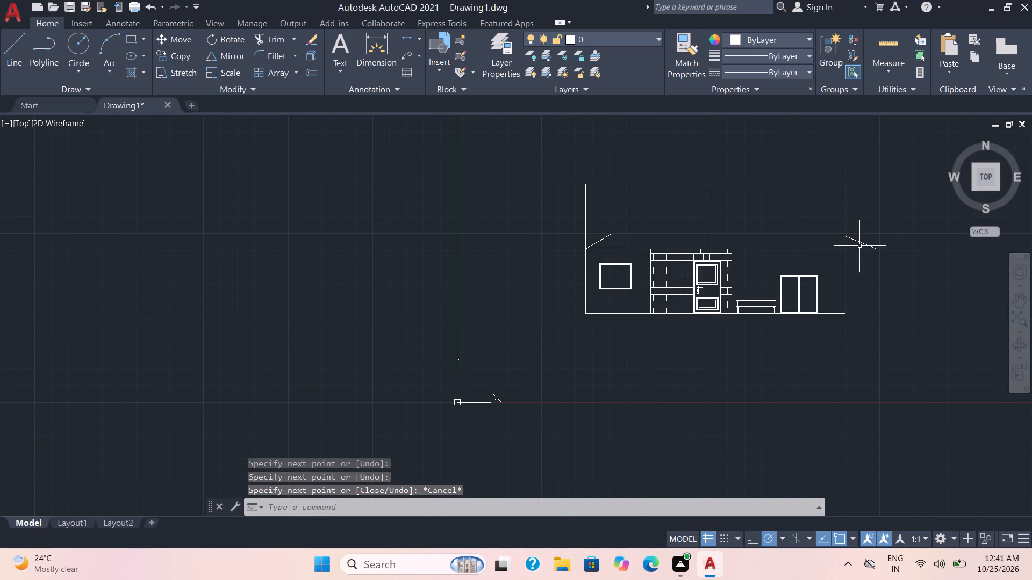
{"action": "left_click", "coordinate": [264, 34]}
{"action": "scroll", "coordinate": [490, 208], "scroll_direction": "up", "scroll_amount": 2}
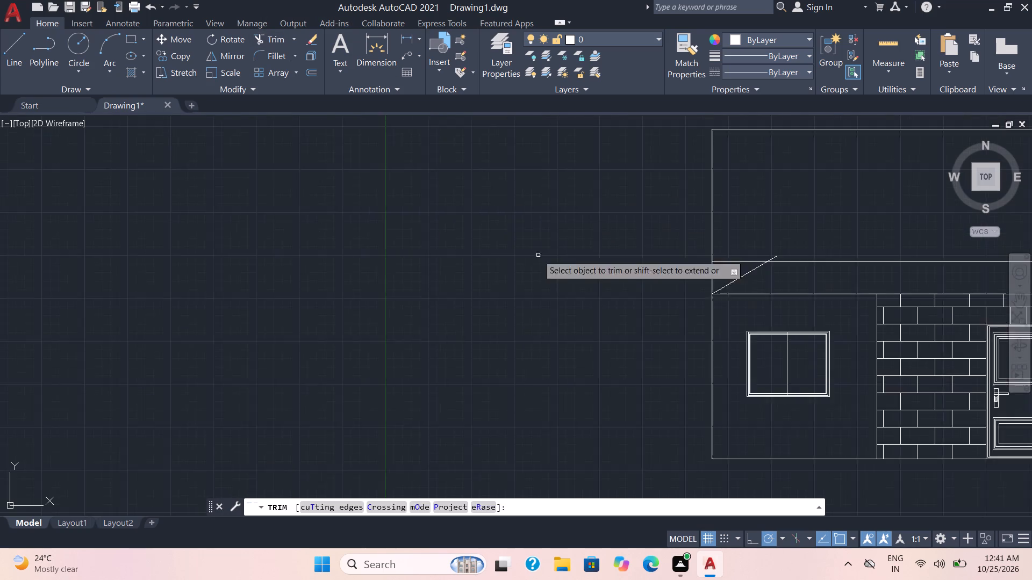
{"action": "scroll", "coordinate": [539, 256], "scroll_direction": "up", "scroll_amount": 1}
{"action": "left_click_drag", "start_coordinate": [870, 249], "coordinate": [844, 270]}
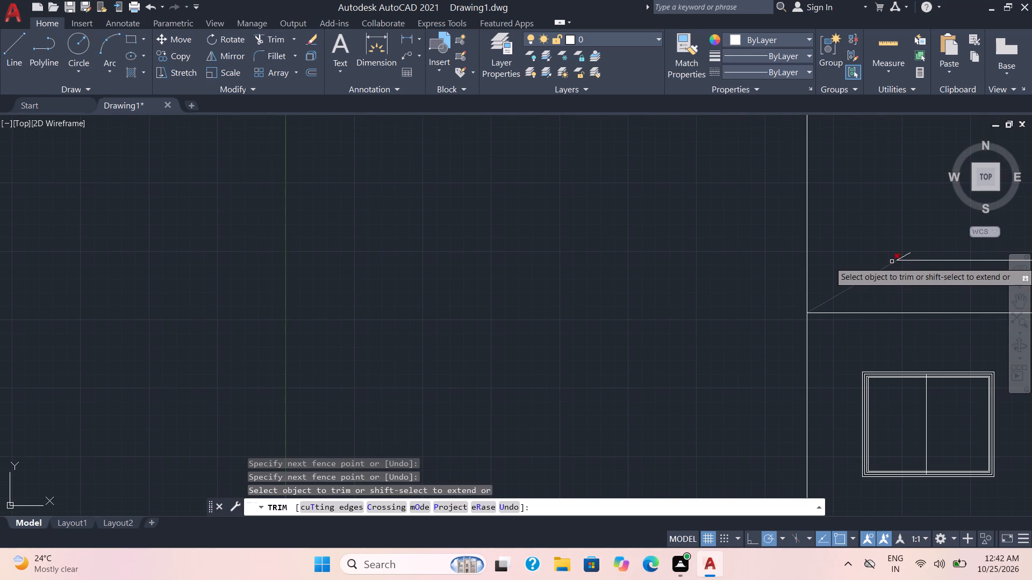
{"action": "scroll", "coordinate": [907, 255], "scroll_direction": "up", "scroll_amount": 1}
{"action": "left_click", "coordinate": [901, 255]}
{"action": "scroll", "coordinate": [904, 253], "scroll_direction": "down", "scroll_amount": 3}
Trim away the right wall's vertical segment between the two horizontal roof lines.
{"action": "middle_click_drag", "start_coordinate": [911, 254], "coordinate": [332, 218]}
{"action": "scroll", "coordinate": [672, 215], "scroll_direction": "up", "scroll_amount": 2}
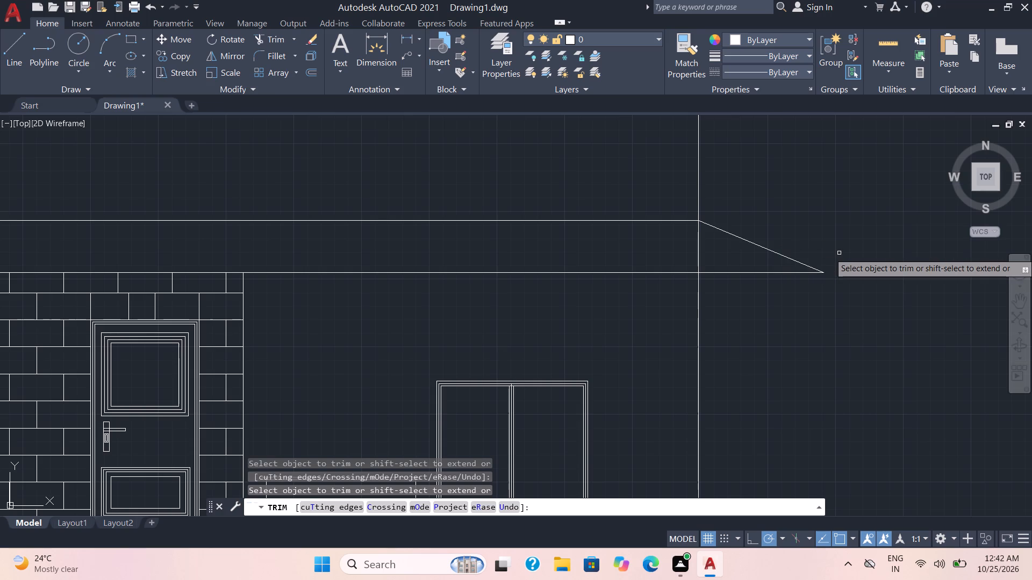
{"action": "scroll", "coordinate": [747, 251], "scroll_direction": "up", "scroll_amount": 1}
{"action": "left_click_drag", "start_coordinate": [712, 250], "coordinate": [628, 222]}
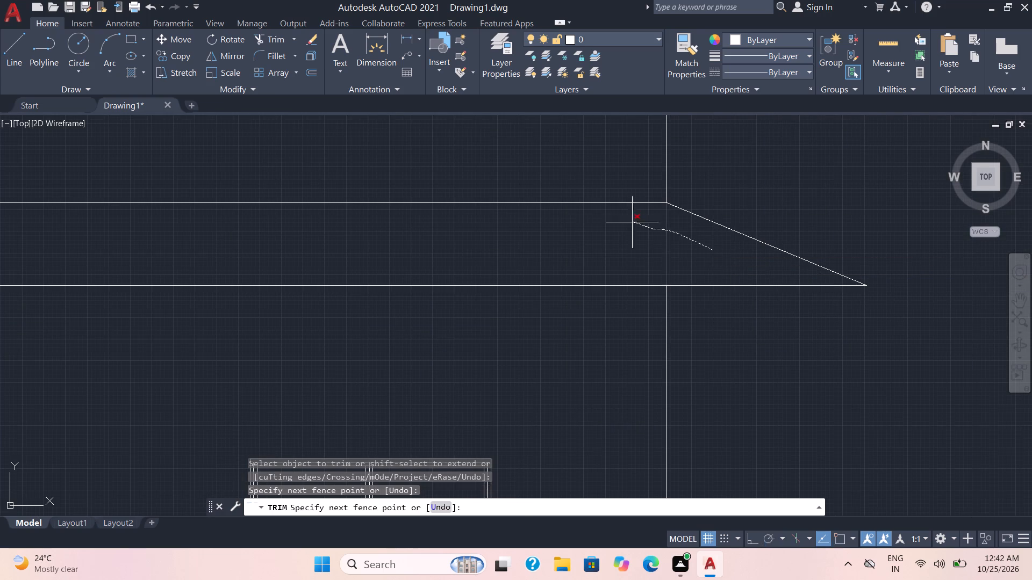
{"action": "left_click_drag", "start_coordinate": [628, 222], "coordinate": [596, 219]}
{"action": "scroll", "coordinate": [613, 238], "scroll_direction": "down", "scroll_amount": 3}
{"action": "scroll", "coordinate": [733, 287], "scroll_direction": "down", "scroll_amount": 1}
{"action": "key", "text": "Escape"}
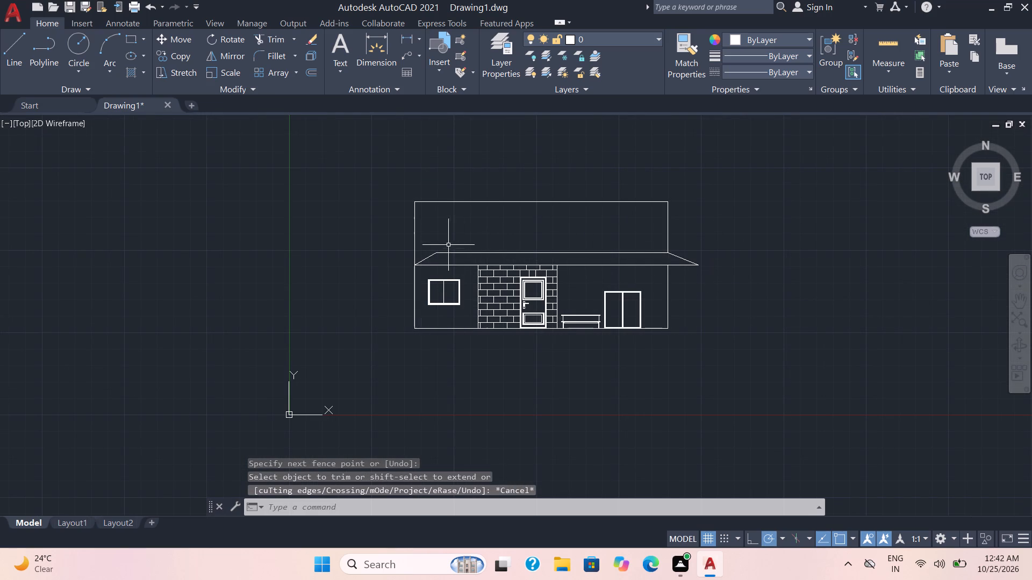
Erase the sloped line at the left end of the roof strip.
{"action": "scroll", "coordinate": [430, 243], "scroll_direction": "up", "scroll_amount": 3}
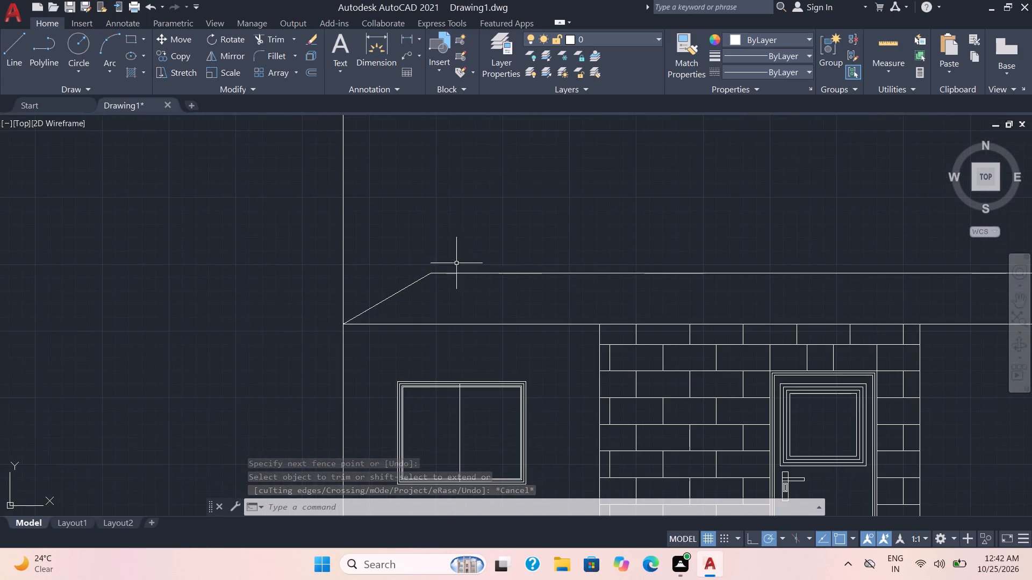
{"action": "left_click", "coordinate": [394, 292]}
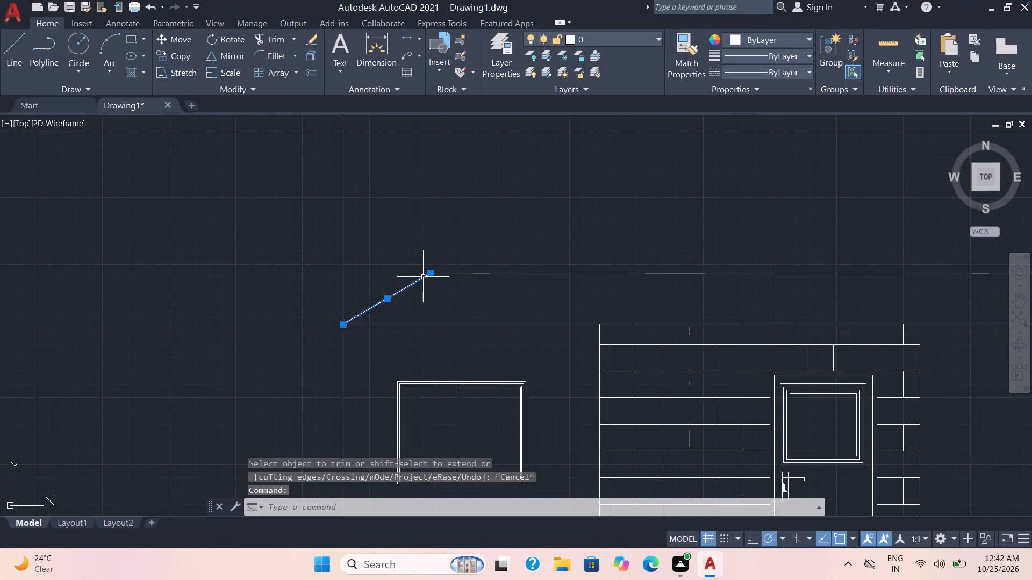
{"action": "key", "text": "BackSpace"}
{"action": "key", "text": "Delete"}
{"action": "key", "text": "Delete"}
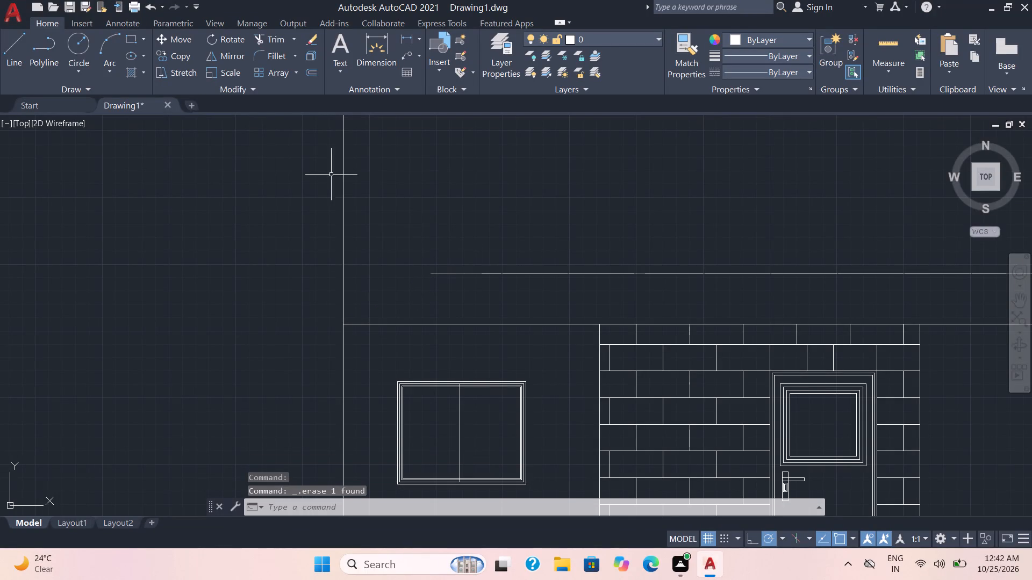
Draw a line about 12'-8" long at about 25° from the lower roof line's left end, crossing the upper roof line.
{"action": "left_click", "coordinate": [15, 41]}
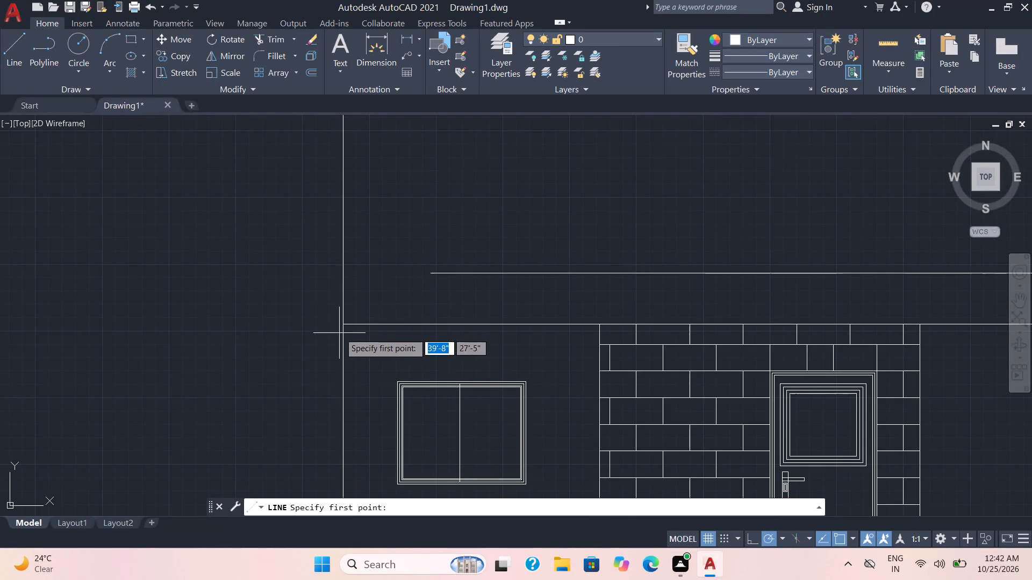
{"action": "left_click", "coordinate": [342, 326]}
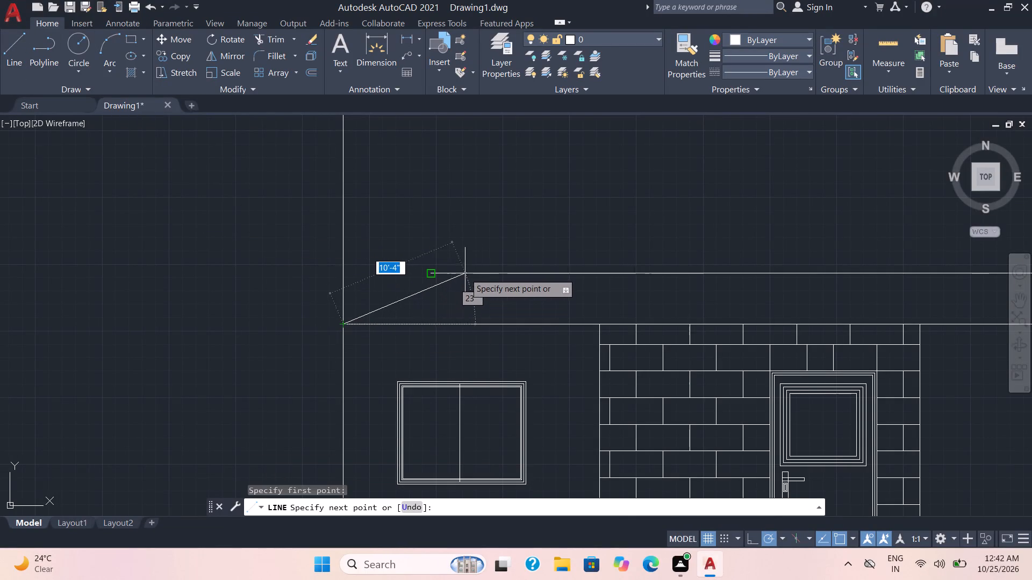
{"action": "left_click", "coordinate": [490, 257]}
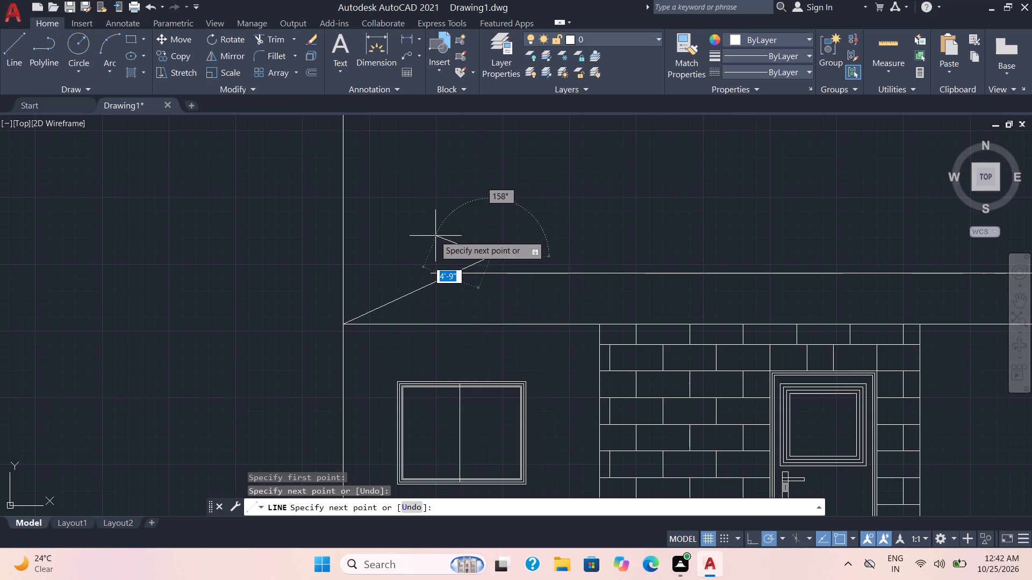
{"action": "key", "text": "Escape"}
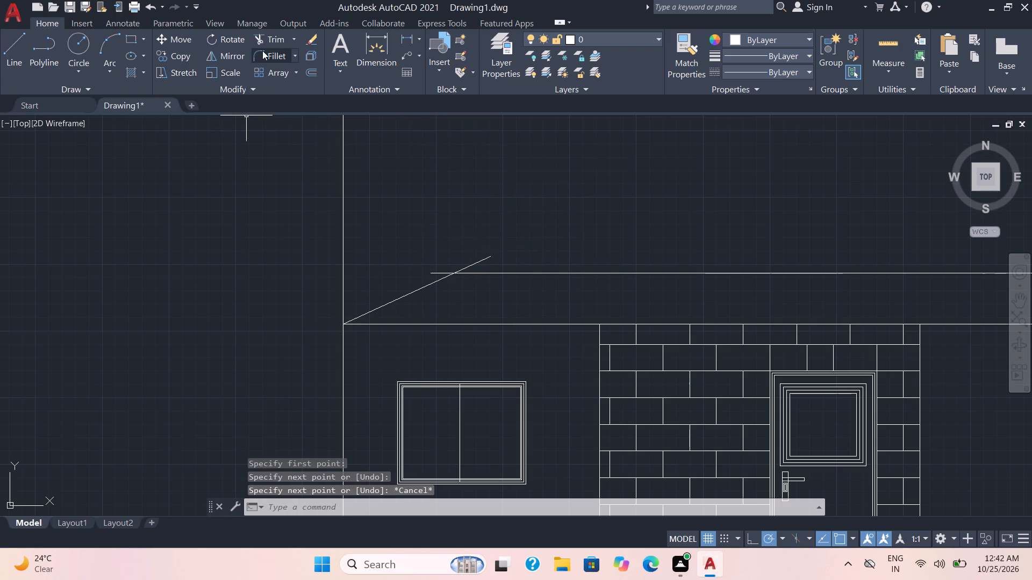
Trim the new left slope's overhang above the upper roof line and that line's stub outside the slope.
{"action": "left_click", "coordinate": [257, 34]}
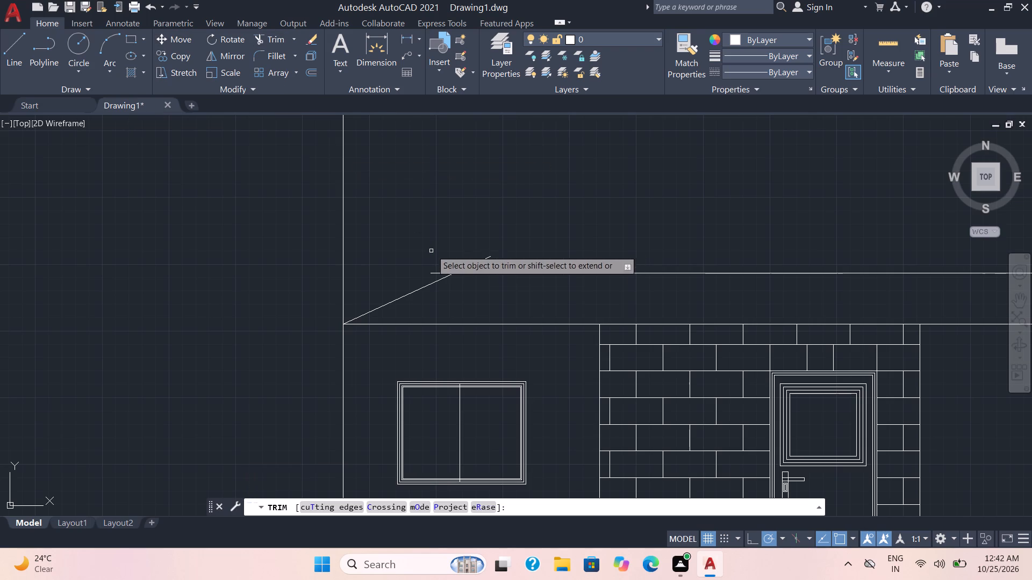
{"action": "left_click_drag", "start_coordinate": [433, 258], "coordinate": [493, 271]}
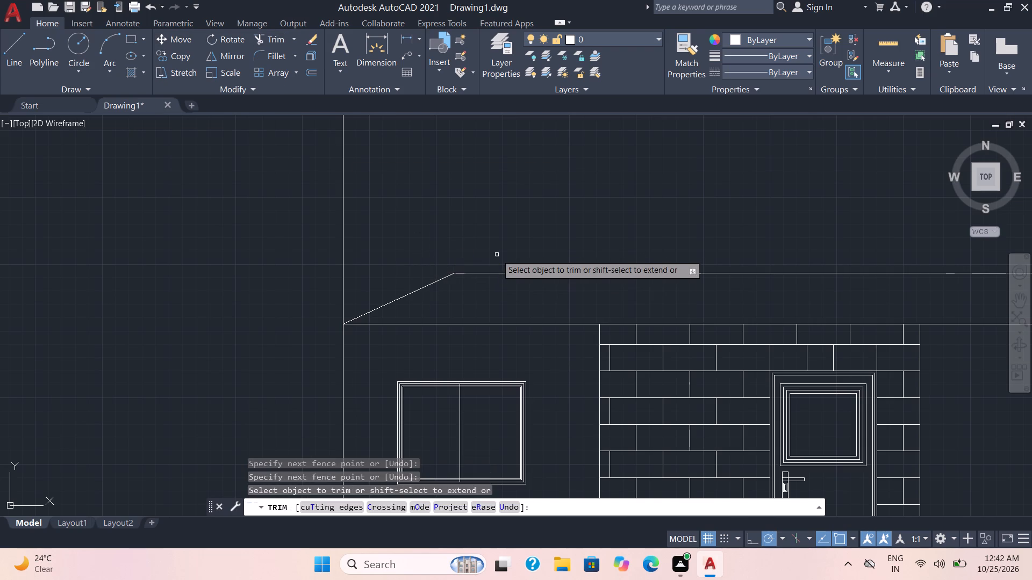
{"action": "scroll", "coordinate": [503, 253], "scroll_direction": "down", "scroll_amount": 2}
{"action": "scroll", "coordinate": [547, 289], "scroll_direction": "down", "scroll_amount": 1}
{"action": "middle_click_drag", "start_coordinate": [689, 262], "coordinate": [507, 285]}
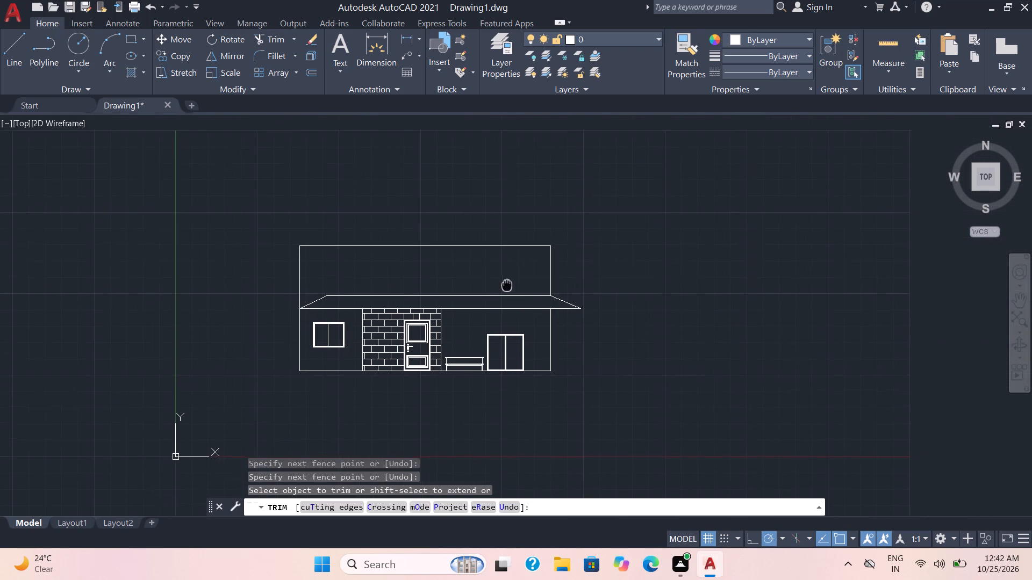
{"action": "middle_click_drag", "start_coordinate": [507, 285], "coordinate": [507, 284]}
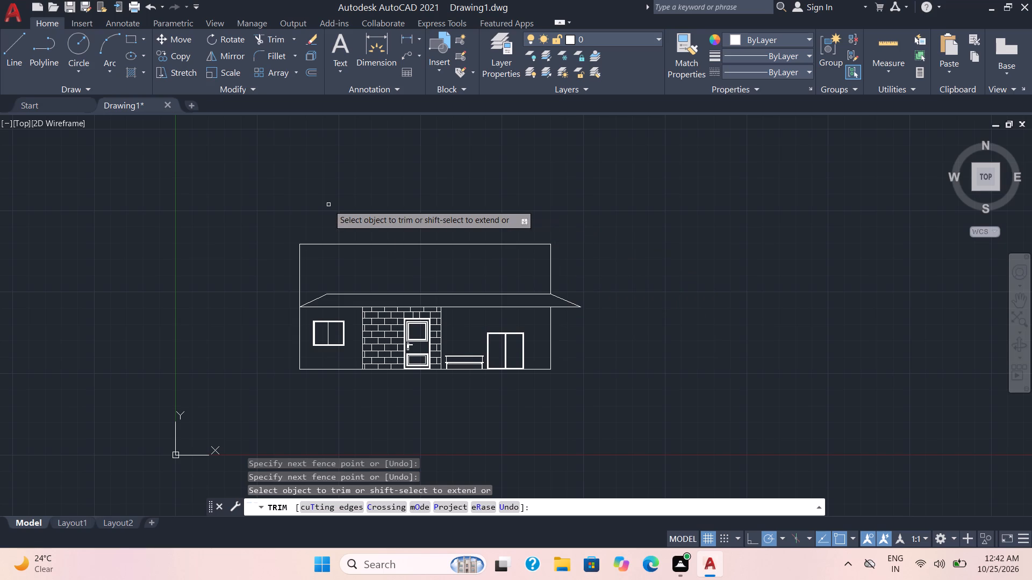
{"action": "scroll", "coordinate": [328, 203], "scroll_direction": "up", "scroll_amount": 1}
{"action": "scroll", "coordinate": [382, 247], "scroll_direction": "up", "scroll_amount": 1}
{"action": "middle_click_drag", "start_coordinate": [352, 333], "coordinate": [369, 320]}
{"action": "scroll", "coordinate": [357, 376], "scroll_direction": "up", "scroll_amount": 2}
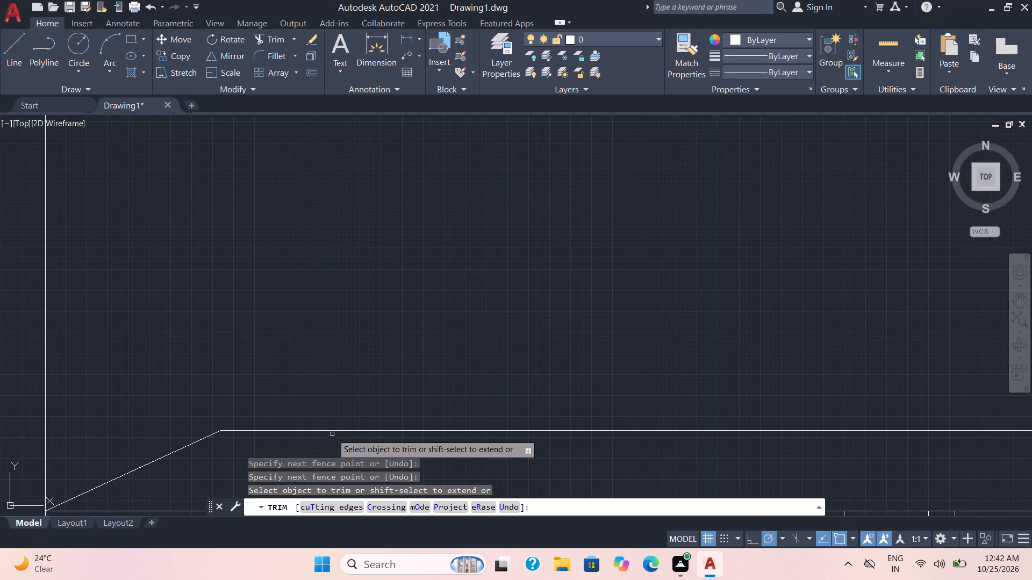
{"action": "key", "text": "Escape"}
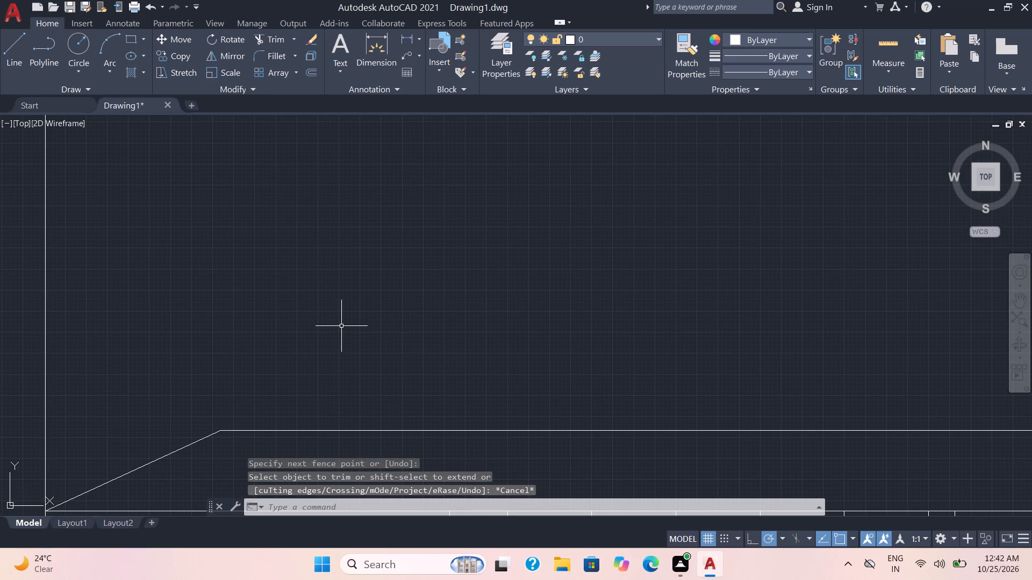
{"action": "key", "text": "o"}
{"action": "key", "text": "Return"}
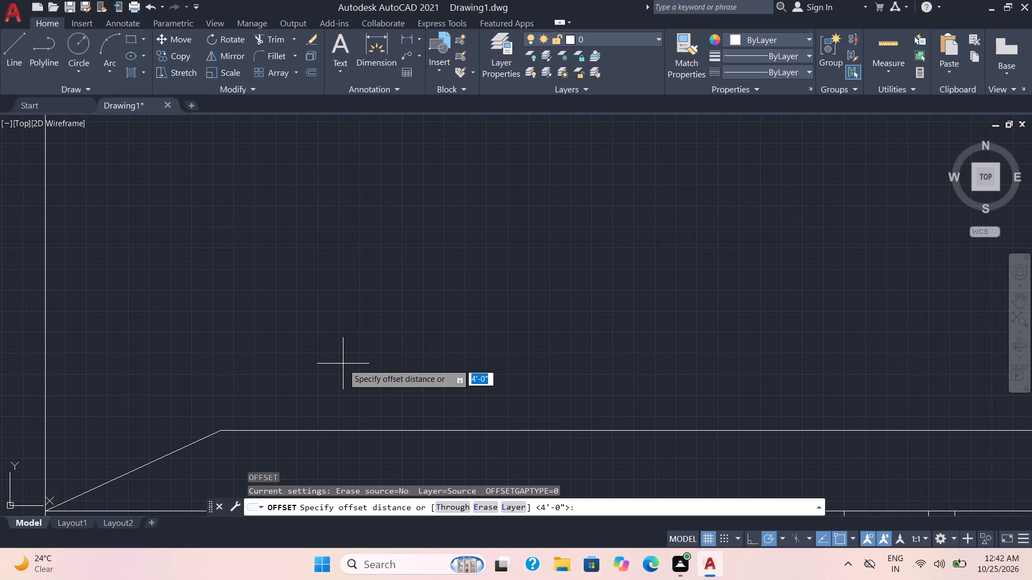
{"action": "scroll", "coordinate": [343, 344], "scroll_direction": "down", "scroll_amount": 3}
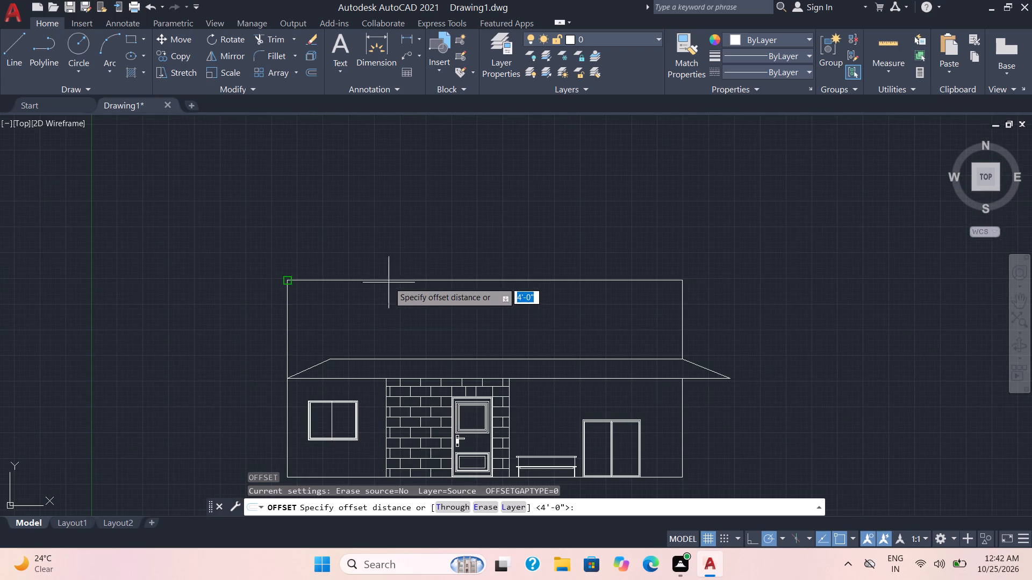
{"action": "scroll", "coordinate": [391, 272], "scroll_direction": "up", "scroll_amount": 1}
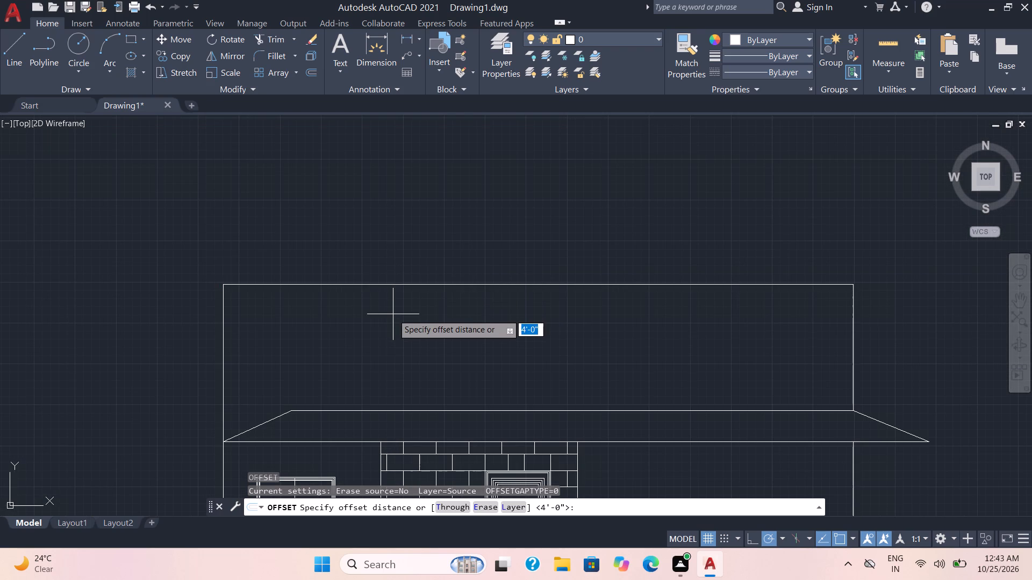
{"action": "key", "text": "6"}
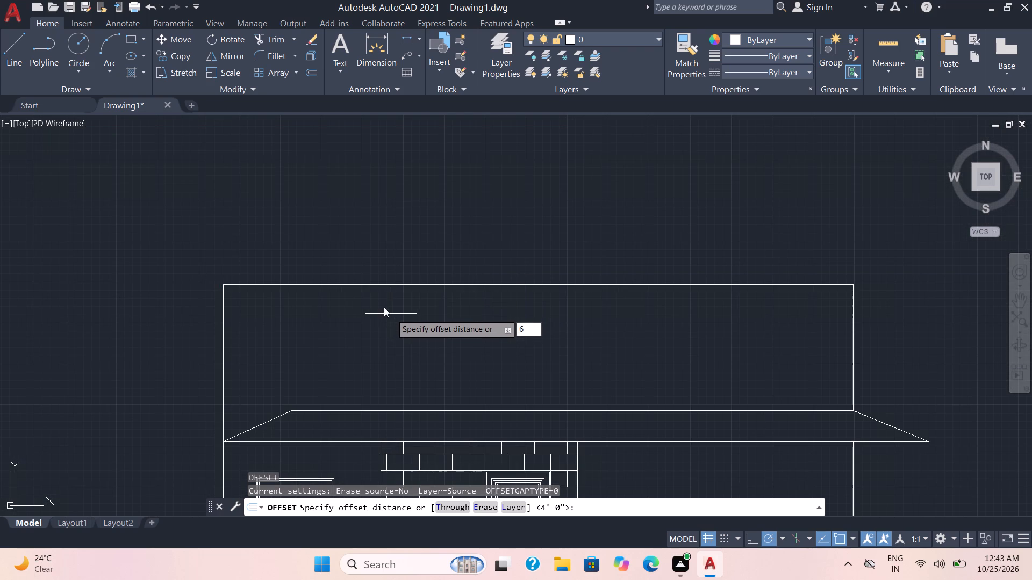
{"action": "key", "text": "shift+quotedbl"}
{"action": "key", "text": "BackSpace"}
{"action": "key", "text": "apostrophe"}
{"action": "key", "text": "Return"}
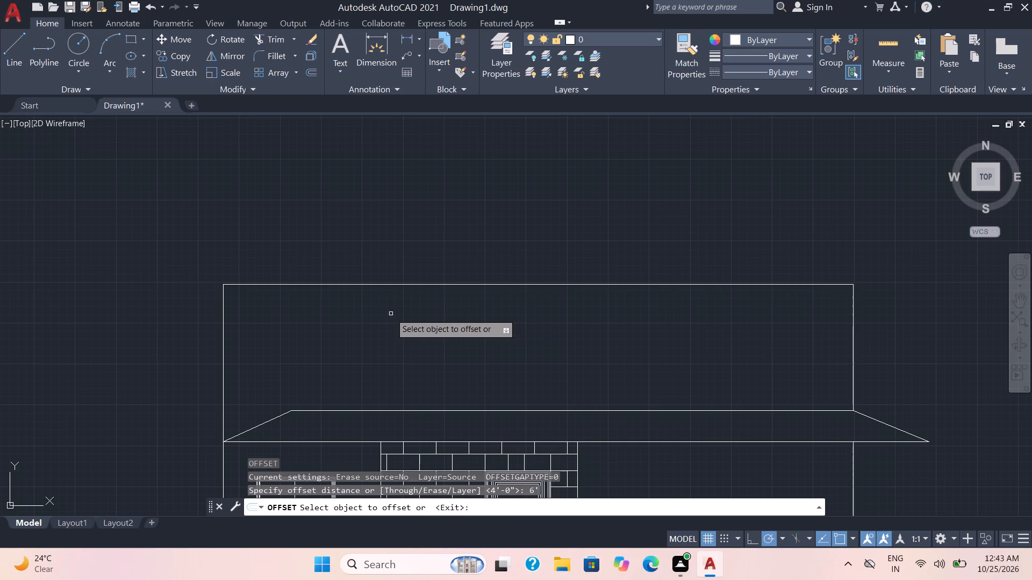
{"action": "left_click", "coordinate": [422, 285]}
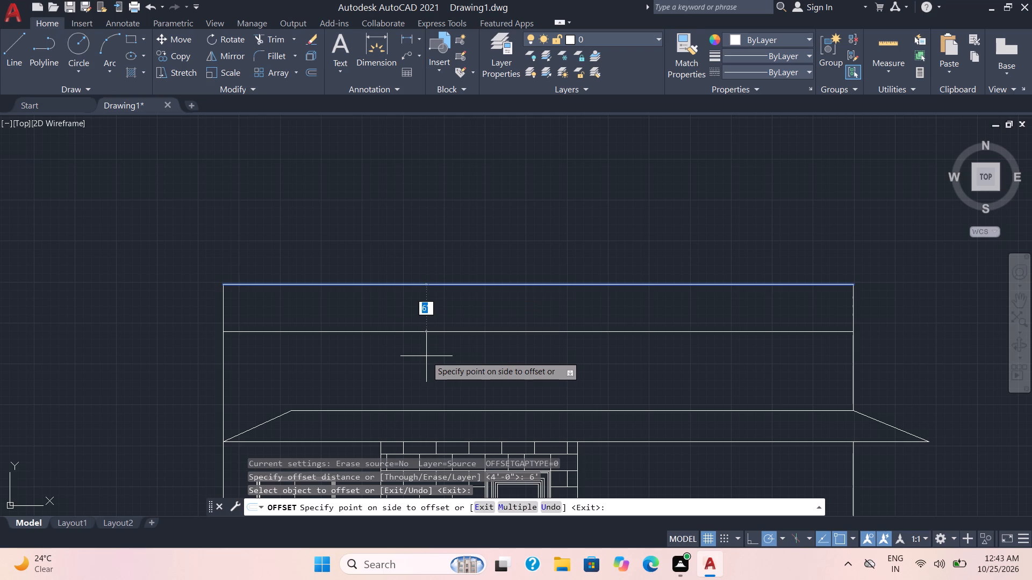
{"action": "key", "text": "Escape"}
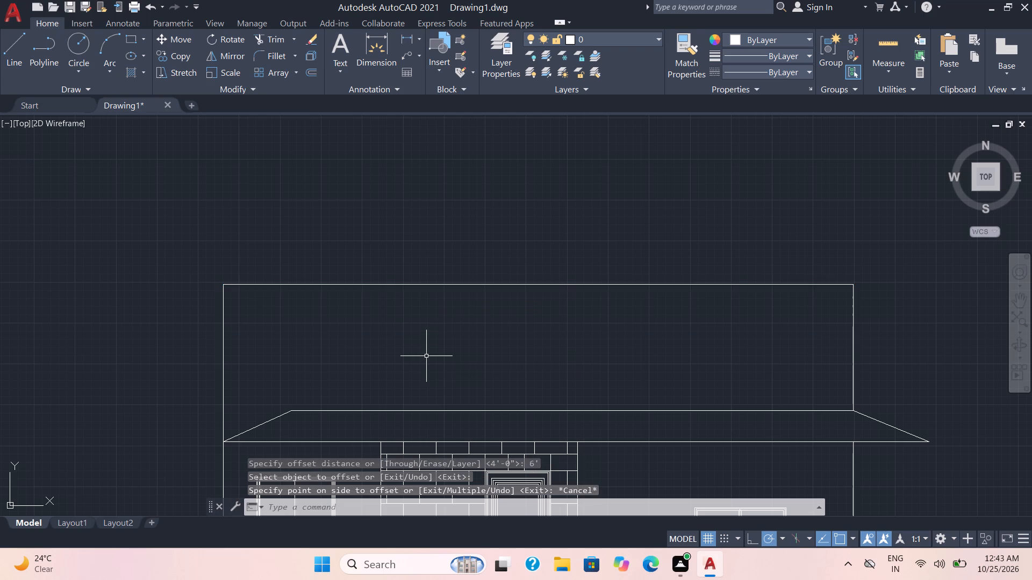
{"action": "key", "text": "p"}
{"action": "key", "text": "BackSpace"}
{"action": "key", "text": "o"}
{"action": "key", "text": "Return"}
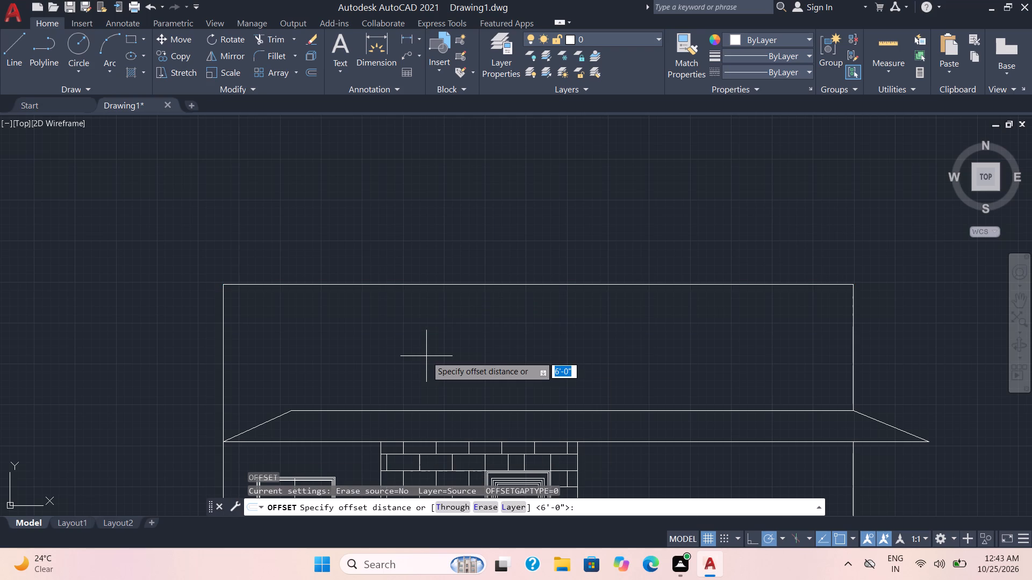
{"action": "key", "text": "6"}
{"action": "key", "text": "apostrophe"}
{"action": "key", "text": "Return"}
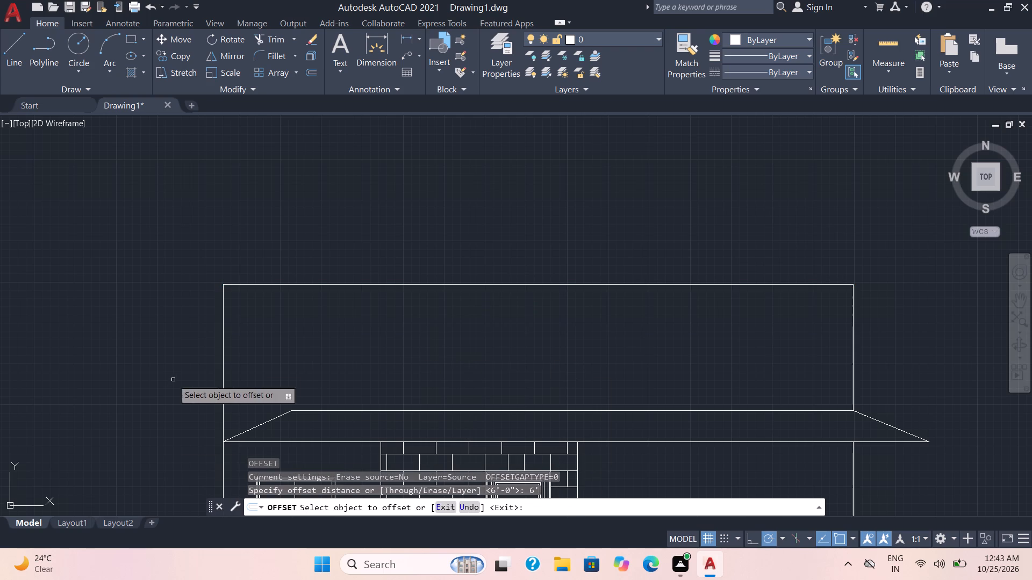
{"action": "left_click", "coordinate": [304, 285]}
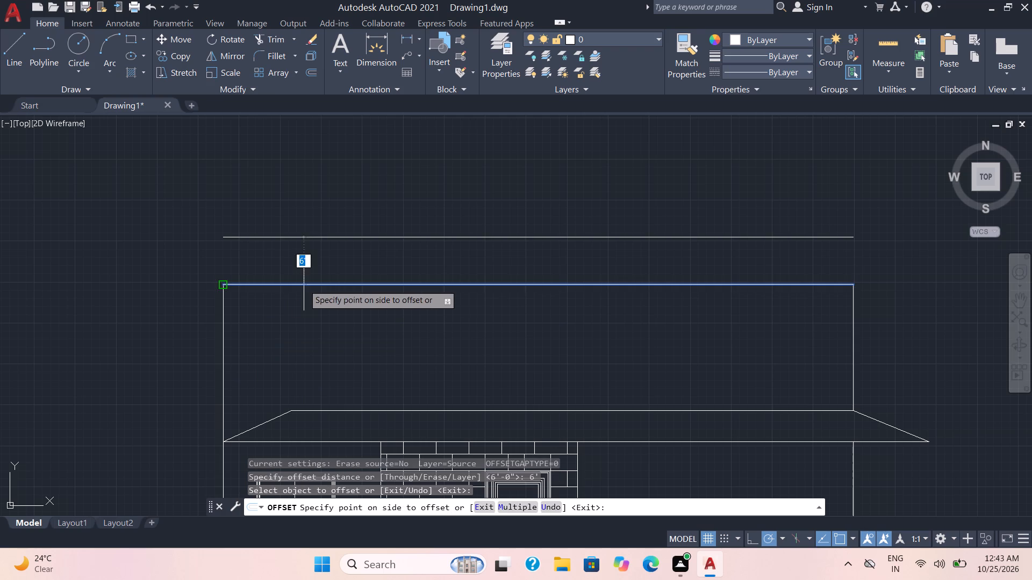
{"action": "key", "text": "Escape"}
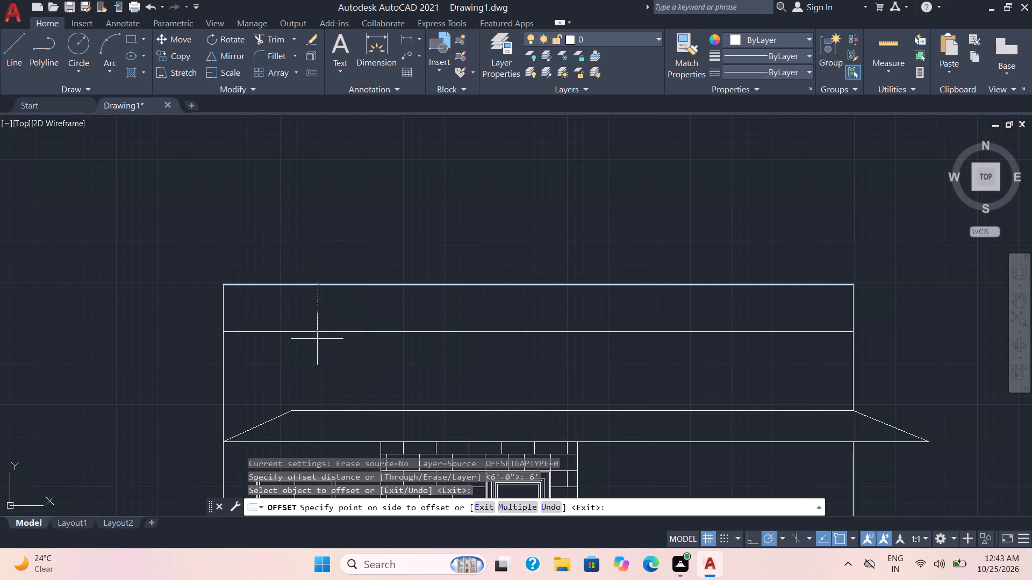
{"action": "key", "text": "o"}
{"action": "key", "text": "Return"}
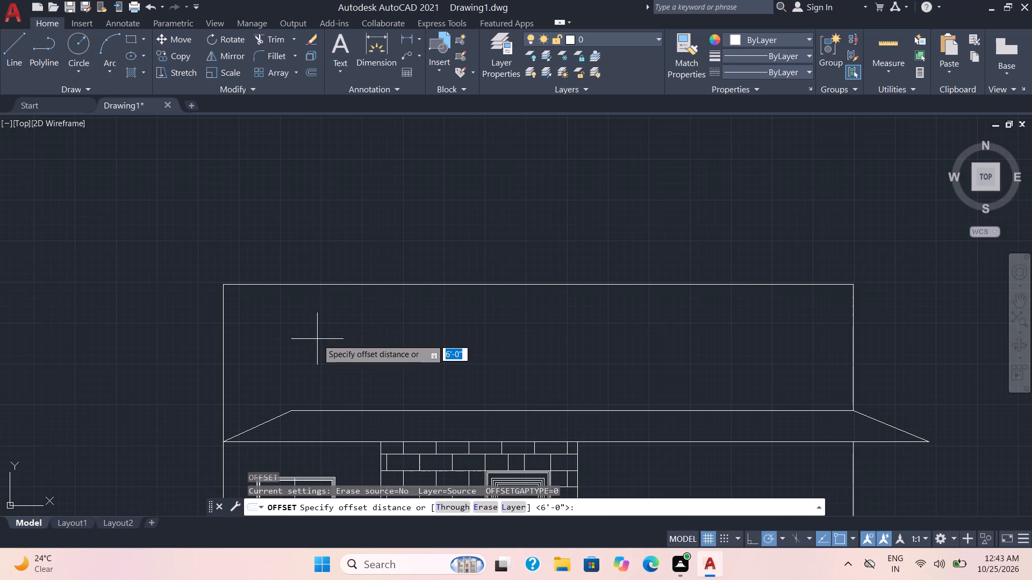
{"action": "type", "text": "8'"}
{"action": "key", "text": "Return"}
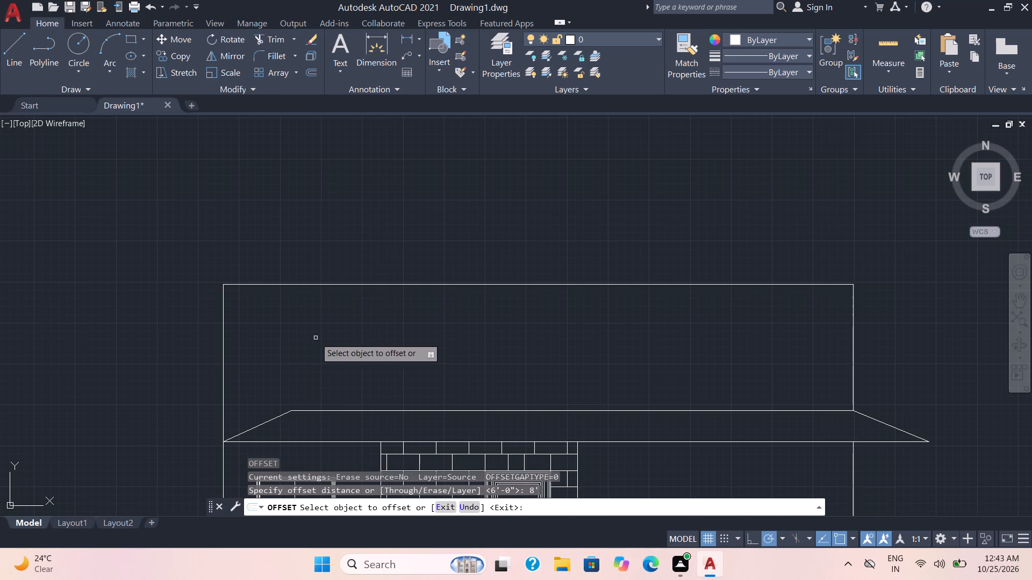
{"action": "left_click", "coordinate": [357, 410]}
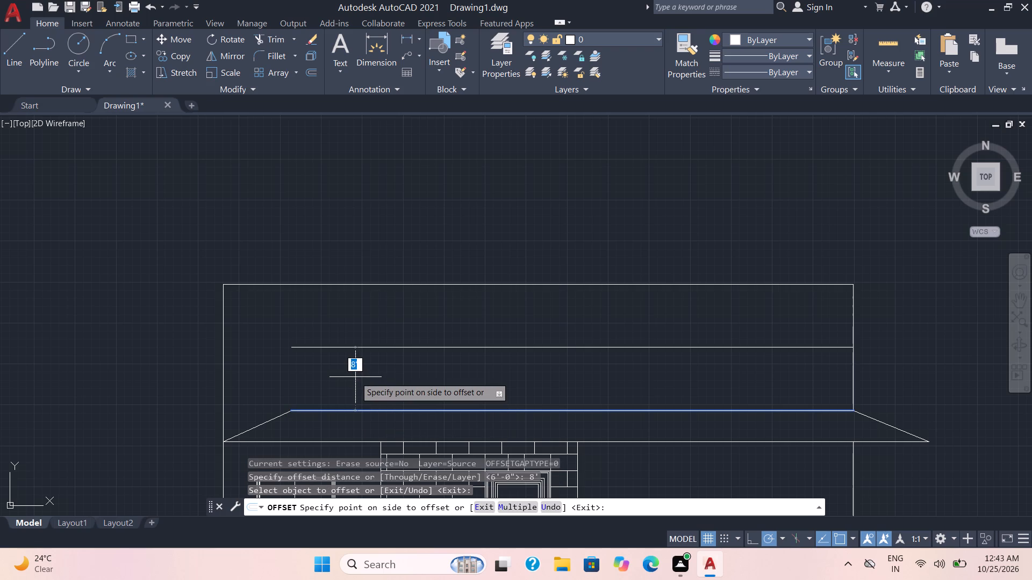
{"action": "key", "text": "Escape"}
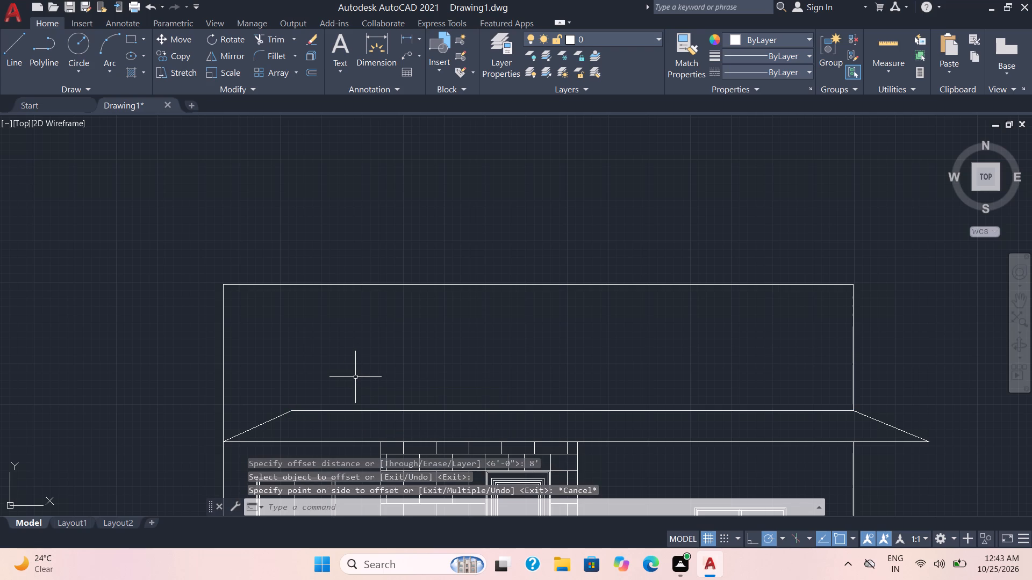
Draw a horizontal line about 92'-1" long, about 13'-7" below the building's top edge, extending past both side walls.
{"action": "left_click", "coordinate": [5, 46]}
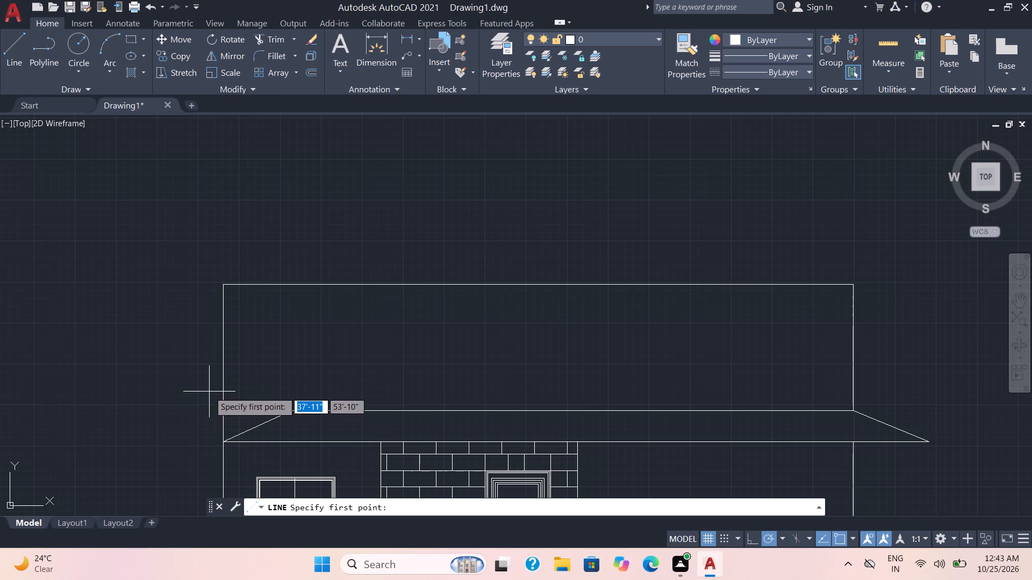
{"action": "left_click", "coordinate": [209, 392]}
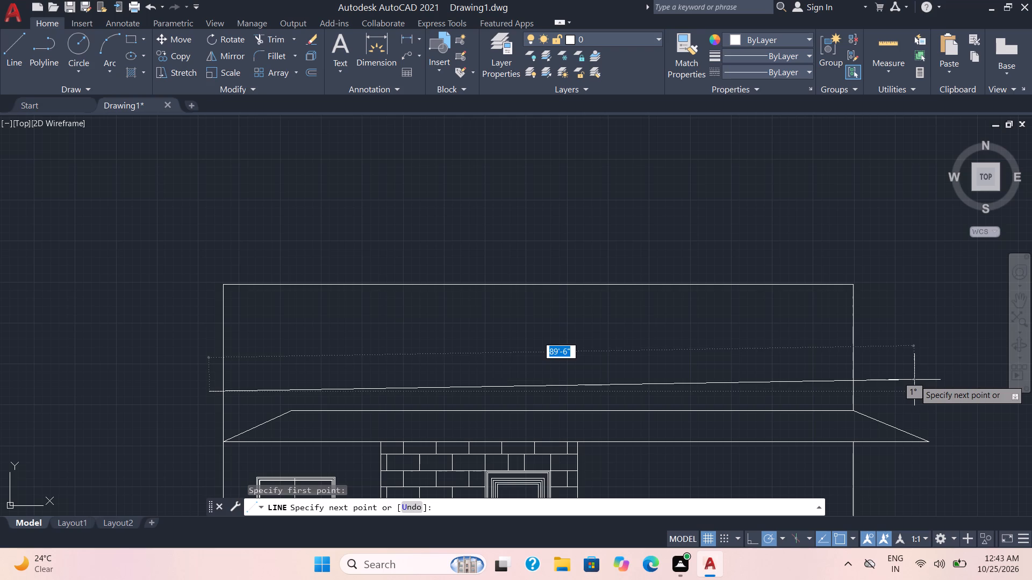
{"action": "left_click", "coordinate": [914, 380]}
{"action": "key", "text": "ctrl+z"}
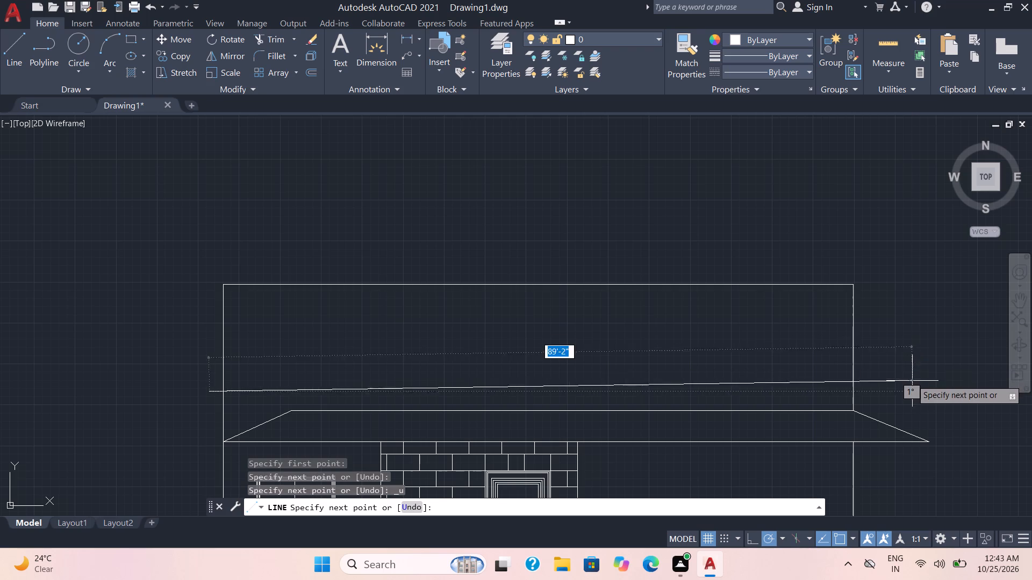
{"action": "left_click", "coordinate": [935, 390]}
{"action": "key", "text": "Escape"}
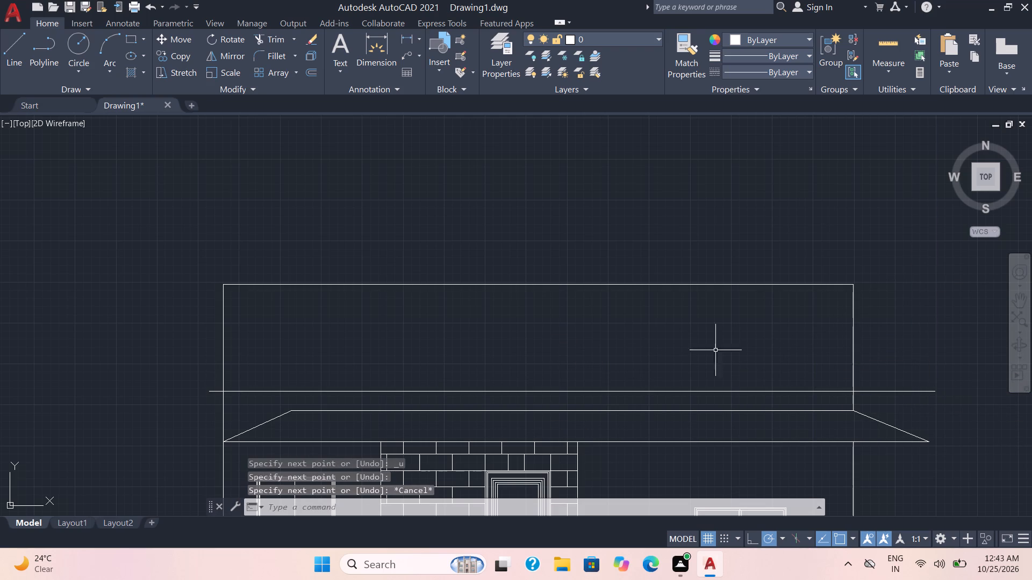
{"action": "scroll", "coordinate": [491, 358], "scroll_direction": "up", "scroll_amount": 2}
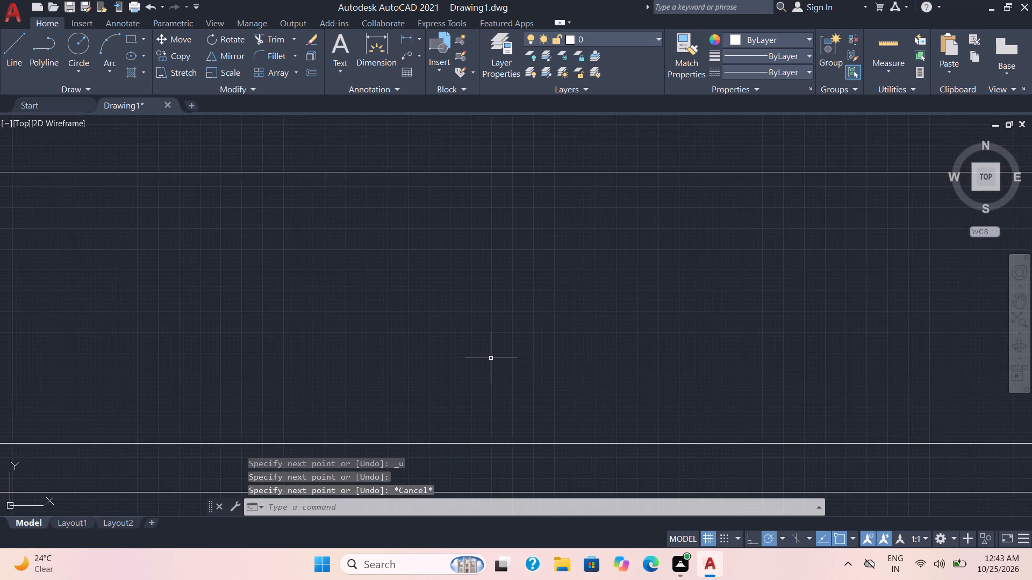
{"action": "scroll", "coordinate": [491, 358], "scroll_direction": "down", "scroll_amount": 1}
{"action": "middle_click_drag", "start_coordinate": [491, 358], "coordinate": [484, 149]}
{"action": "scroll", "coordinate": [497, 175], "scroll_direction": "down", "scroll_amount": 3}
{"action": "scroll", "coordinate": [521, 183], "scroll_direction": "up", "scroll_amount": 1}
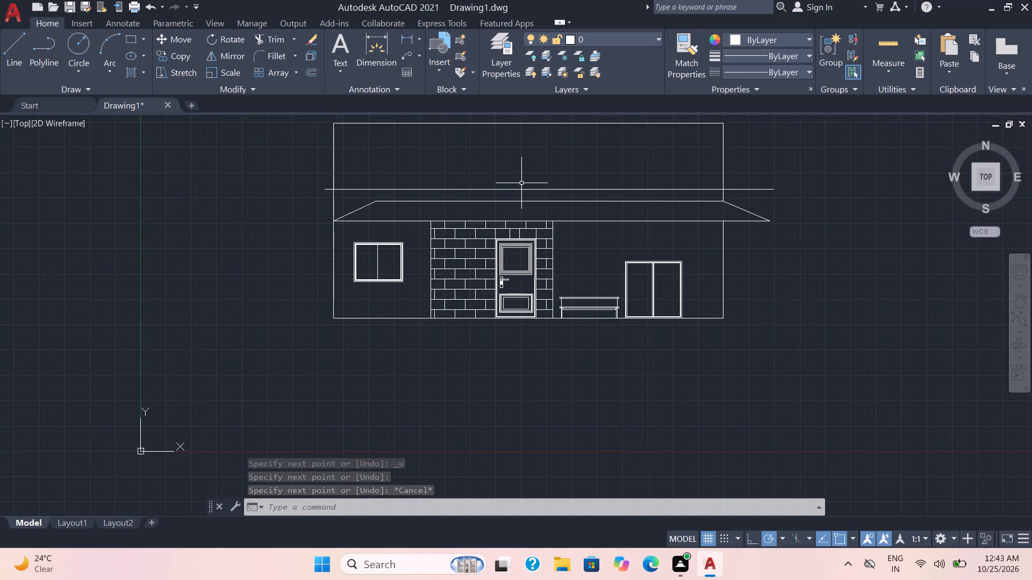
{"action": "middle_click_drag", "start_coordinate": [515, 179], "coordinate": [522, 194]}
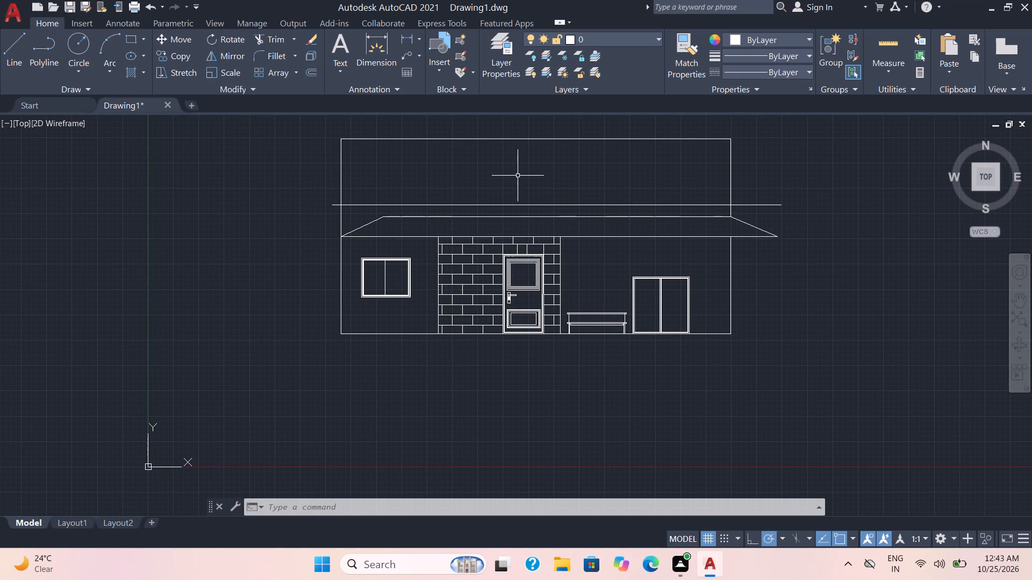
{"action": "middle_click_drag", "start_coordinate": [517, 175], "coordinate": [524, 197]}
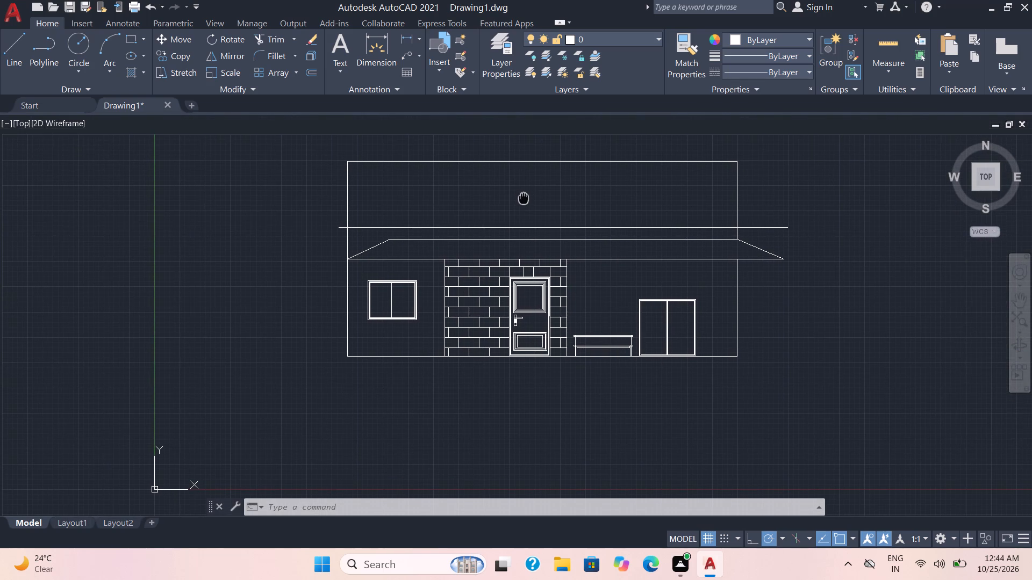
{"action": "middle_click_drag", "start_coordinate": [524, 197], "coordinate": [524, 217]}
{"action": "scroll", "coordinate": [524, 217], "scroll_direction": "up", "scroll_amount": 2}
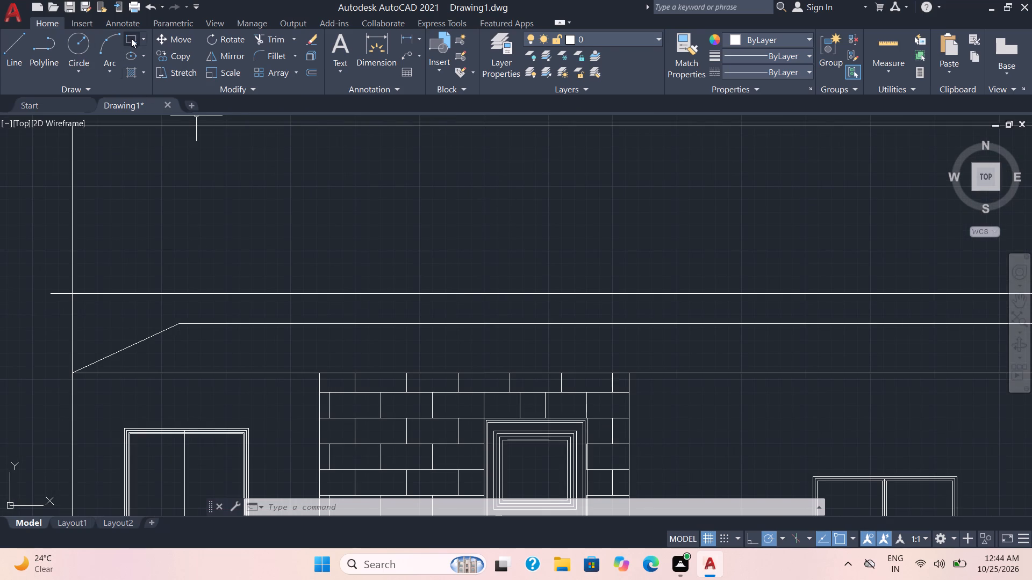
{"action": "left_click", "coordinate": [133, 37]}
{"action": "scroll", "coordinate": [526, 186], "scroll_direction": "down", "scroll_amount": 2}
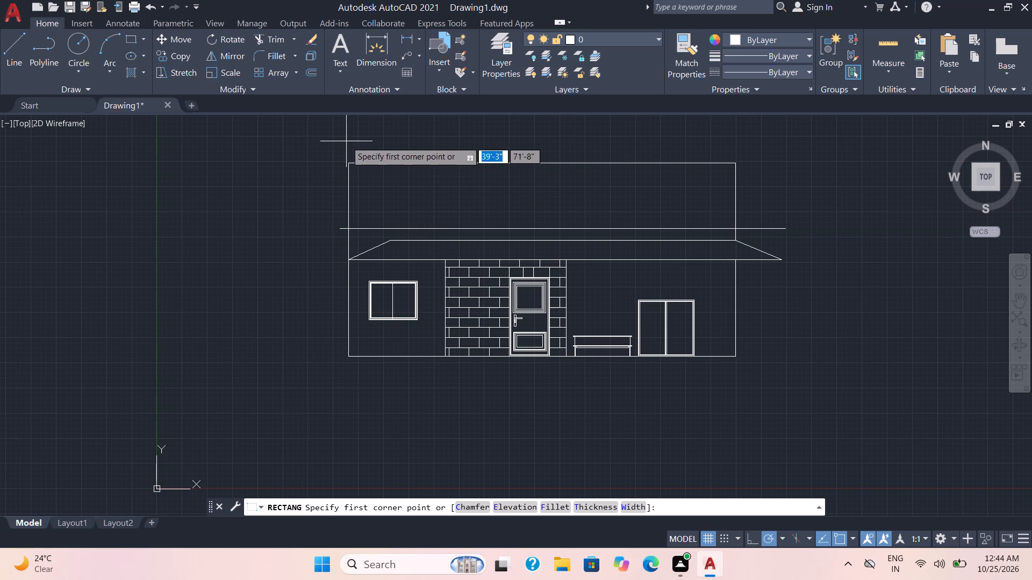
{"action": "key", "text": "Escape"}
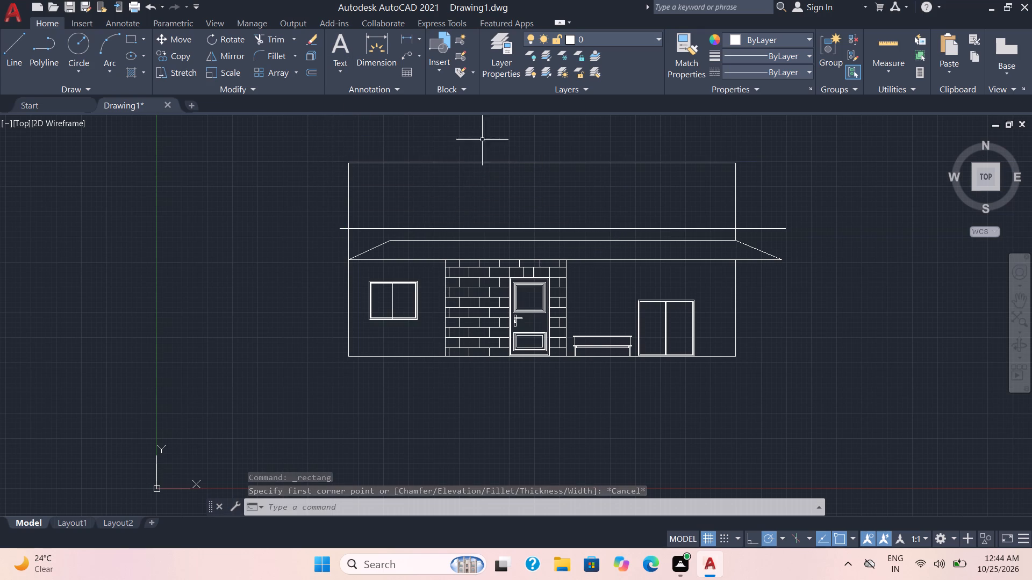
Measure the width and height of the area between the building's top edge and the long horizontal line.
{"action": "key", "text": "o"}
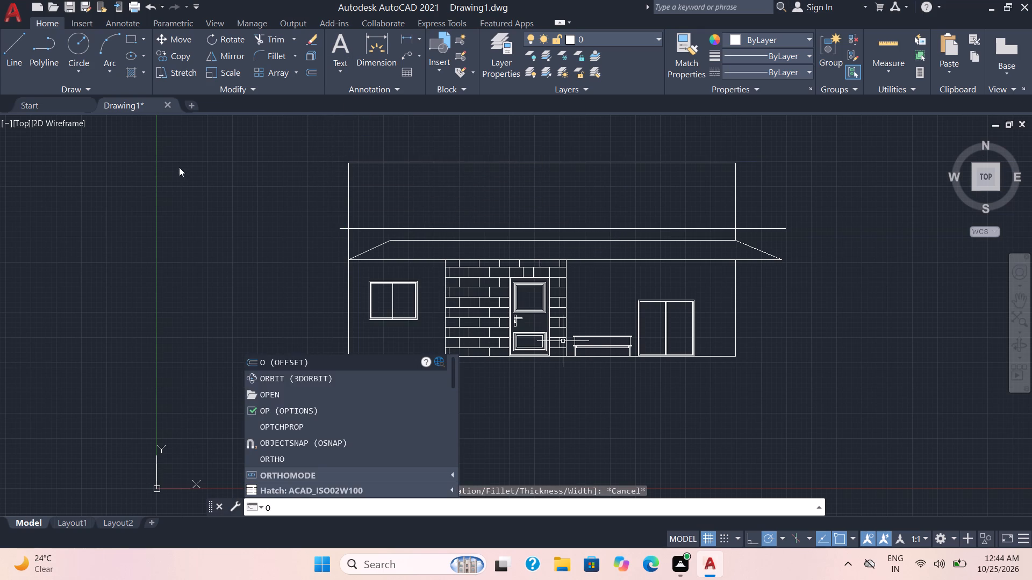
{"action": "key", "text": "Return"}
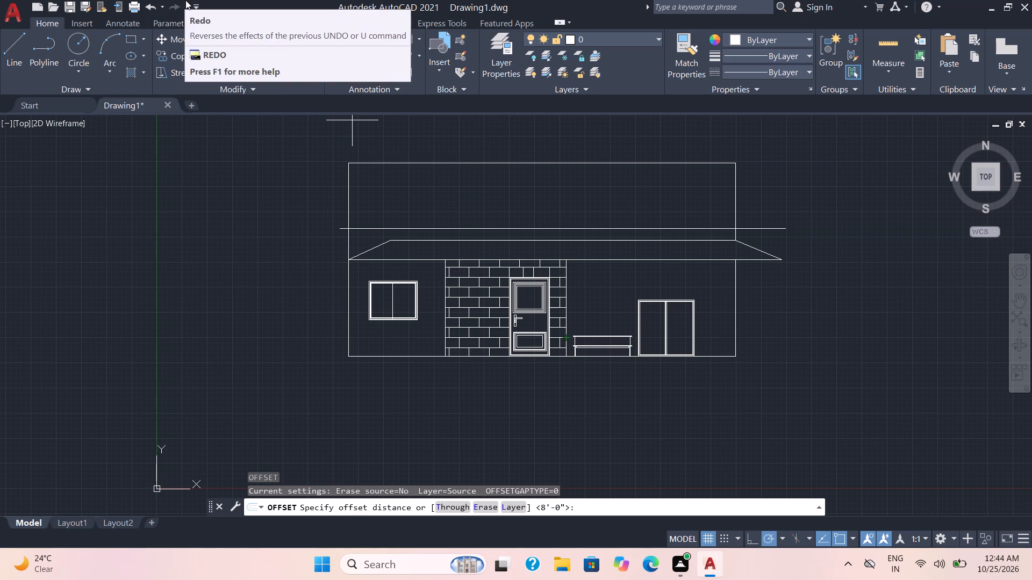
{"action": "left_click", "coordinate": [897, 40]}
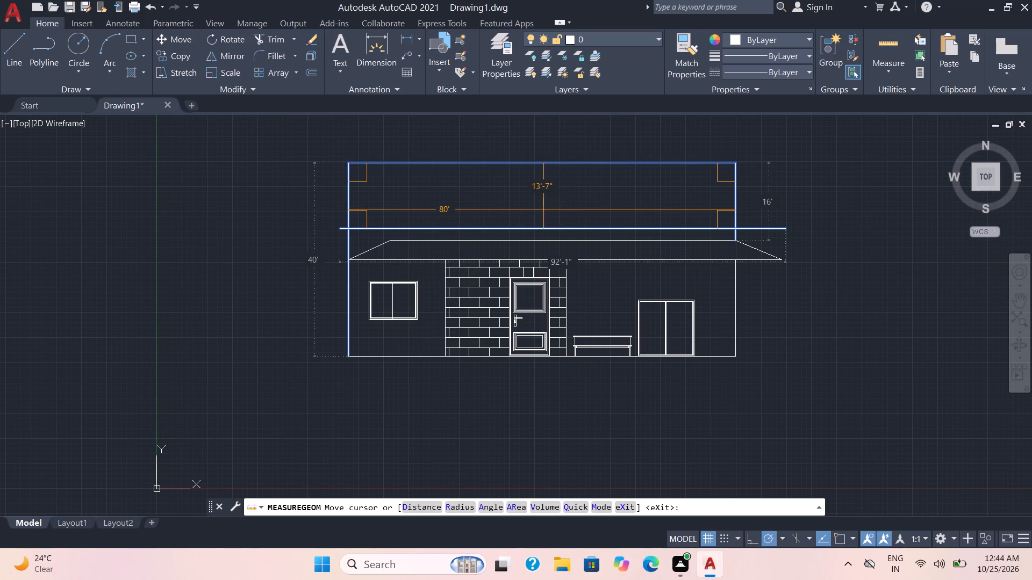
{"action": "key", "text": "Escape"}
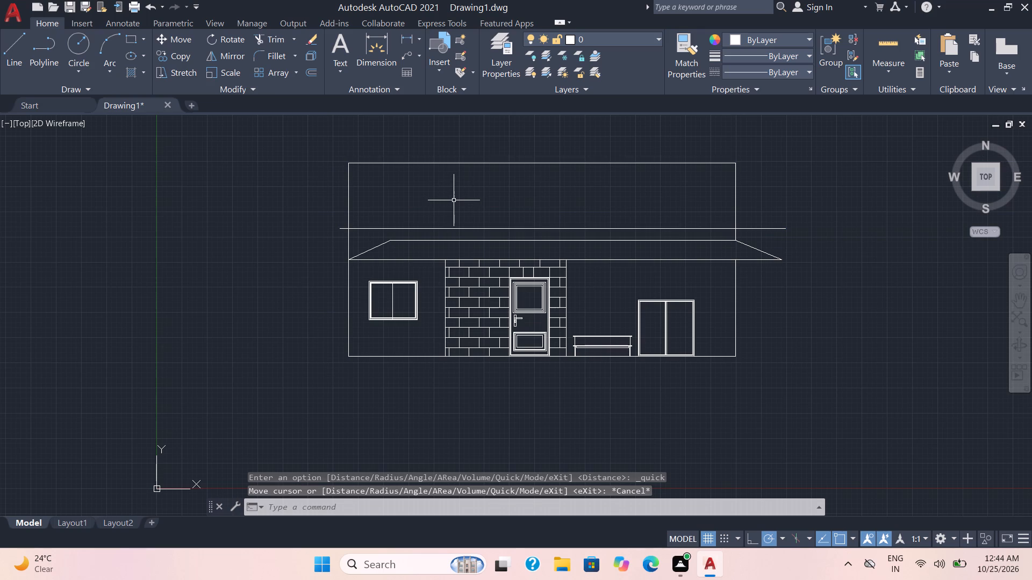
Offset both side walls of the building 20' inward.
{"action": "key", "text": "o"}
{"action": "key", "text": "Return"}
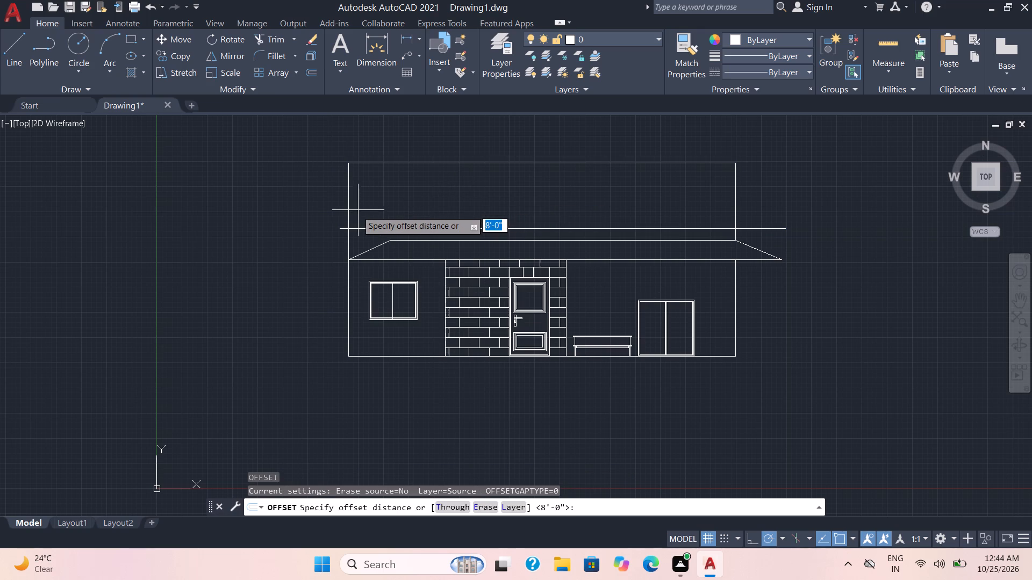
{"action": "key", "text": "2"}
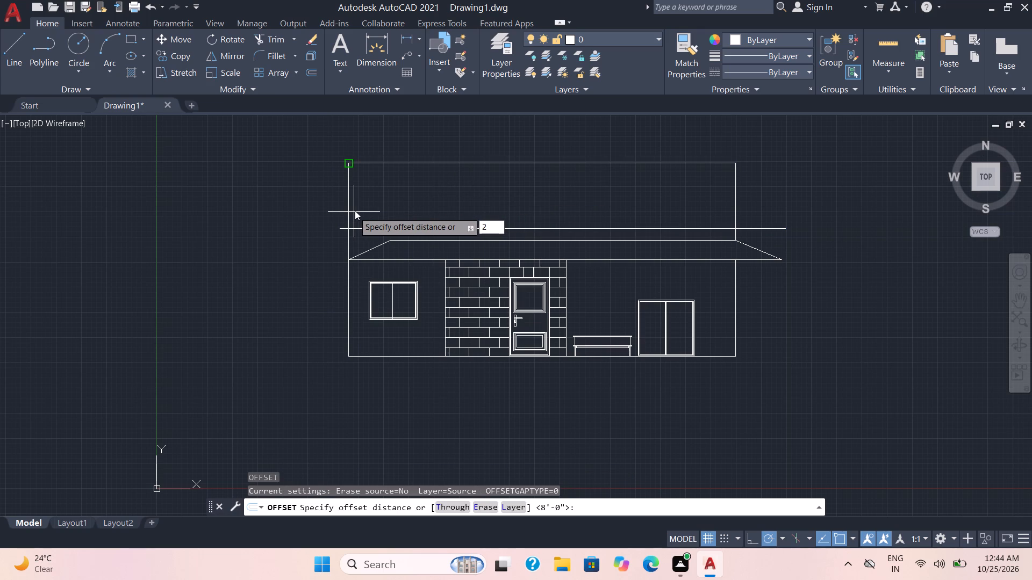
{"action": "key", "text": "apostrophe"}
{"action": "key", "text": "BackSpace"}
{"action": "type", "text": "0'"}
{"action": "key", "text": "Return"}
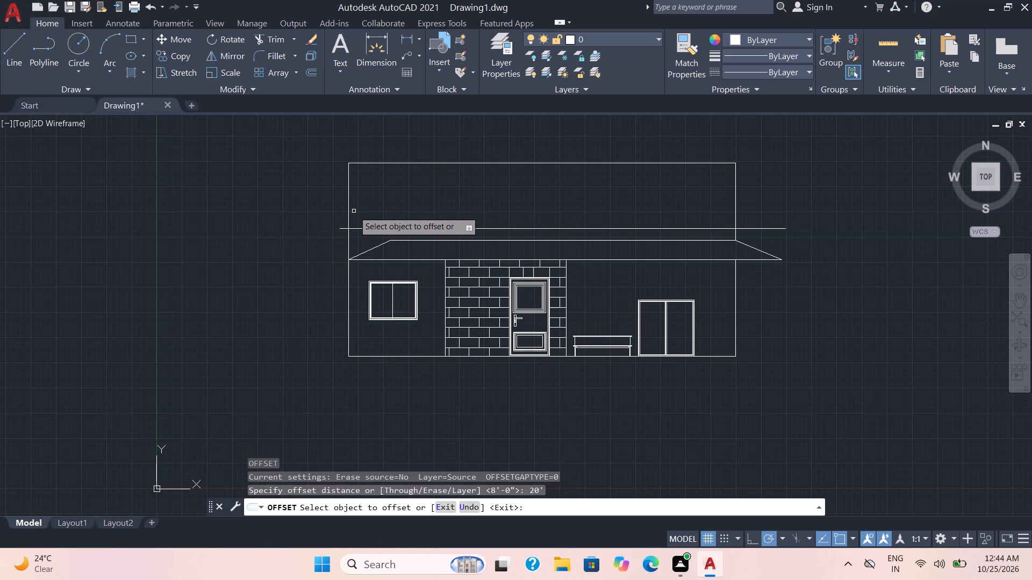
{"action": "left_click", "coordinate": [350, 214]}
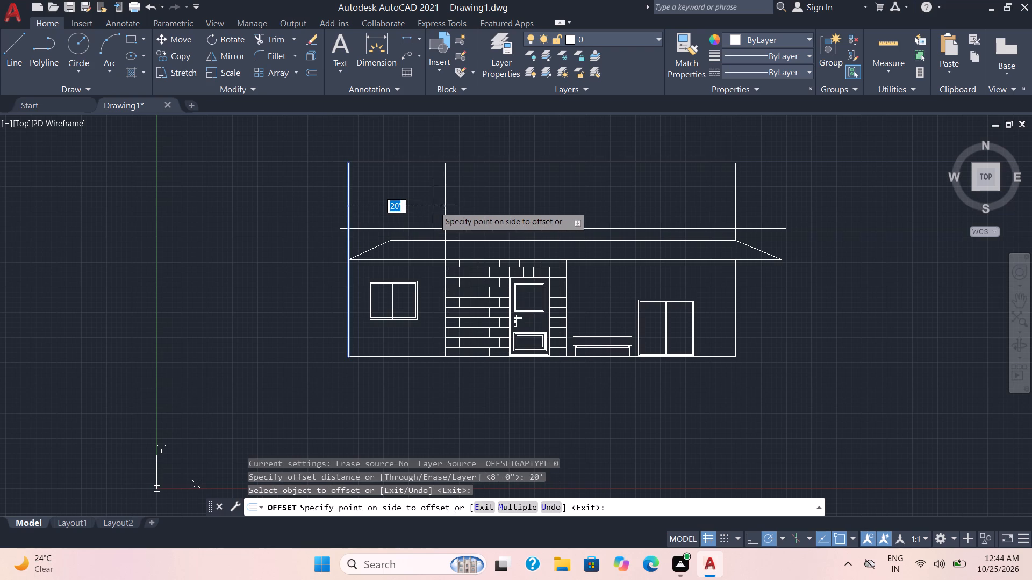
{"action": "left_click", "coordinate": [445, 204]}
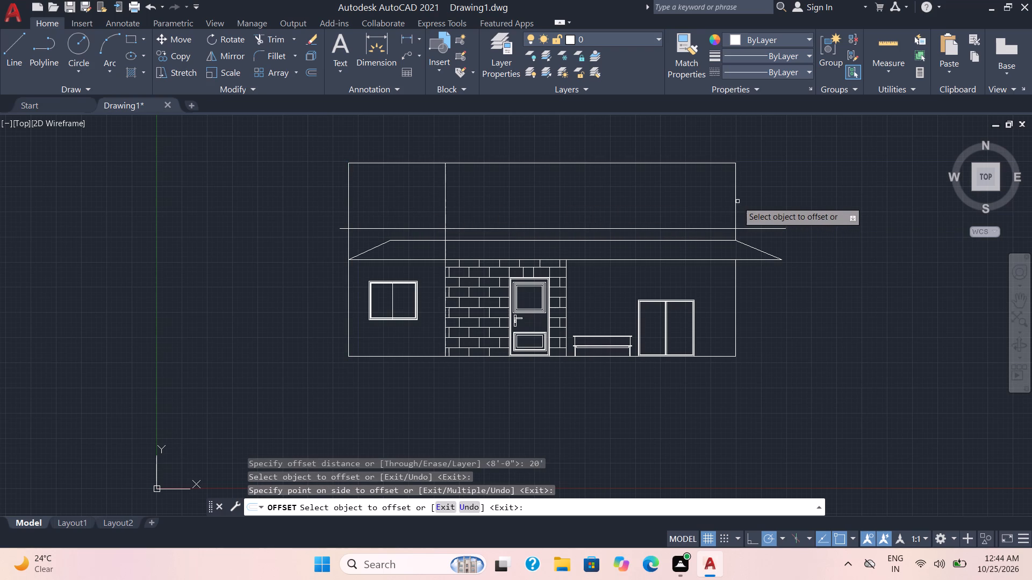
{"action": "left_click", "coordinate": [737, 201]}
{"action": "left_click", "coordinate": [735, 203]}
{"action": "left_click", "coordinate": [653, 213]}
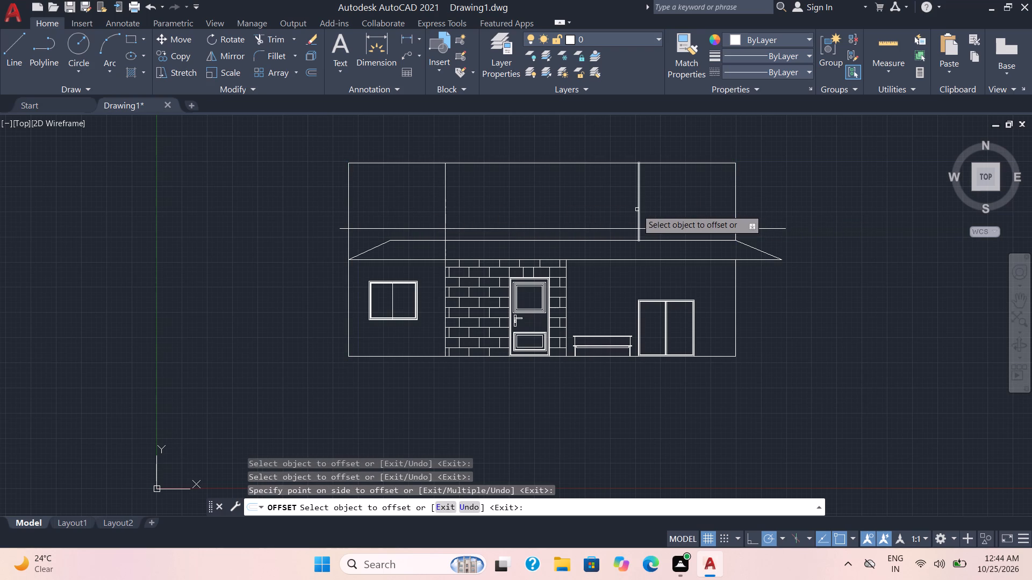
Offset each of the two new vertical lines another 10' toward the building's centre.
{"action": "left_click", "coordinate": [447, 216]}
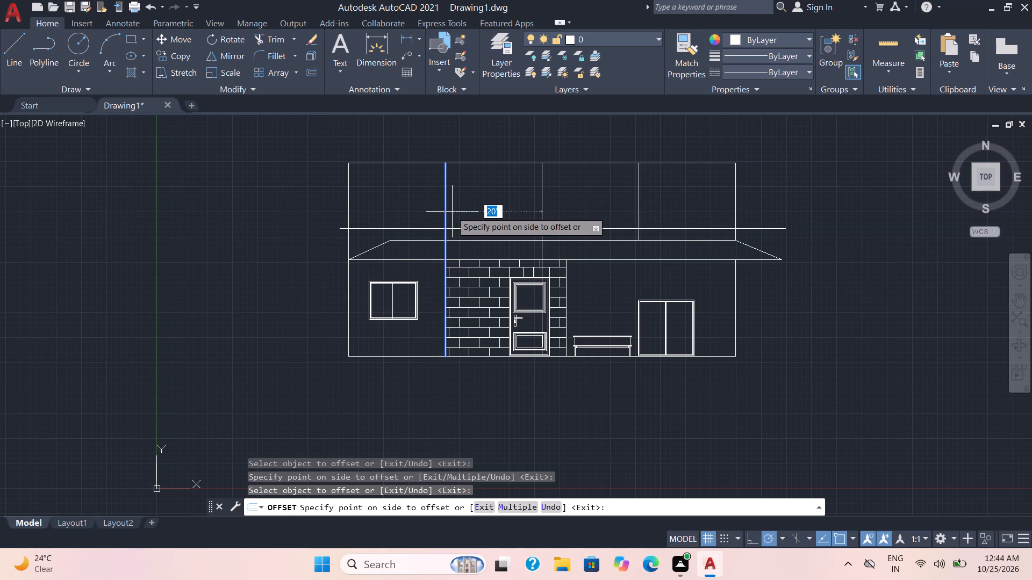
{"action": "key", "text": "1"}
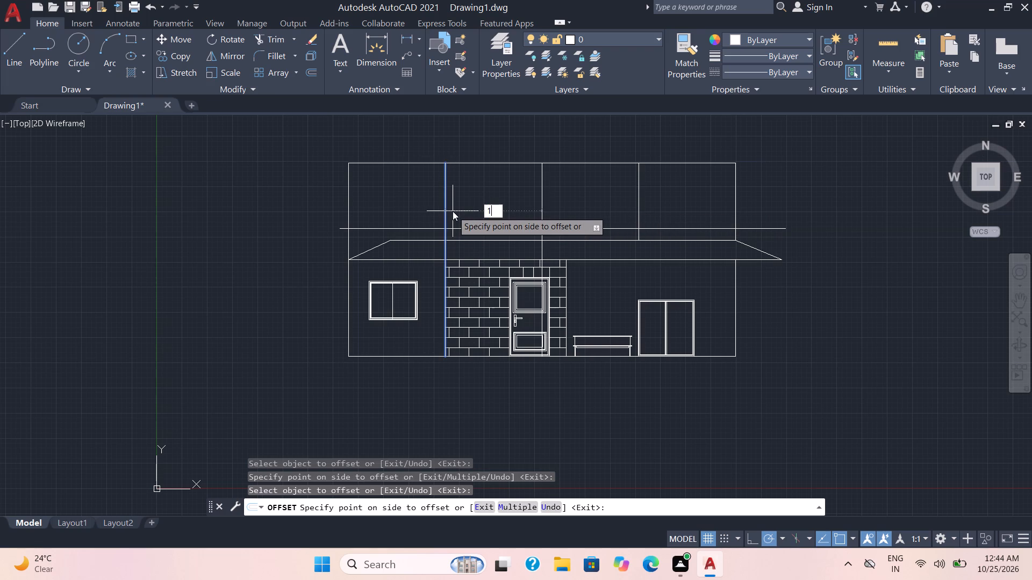
{"action": "type", "text": "0'"}
{"action": "key", "text": "Return"}
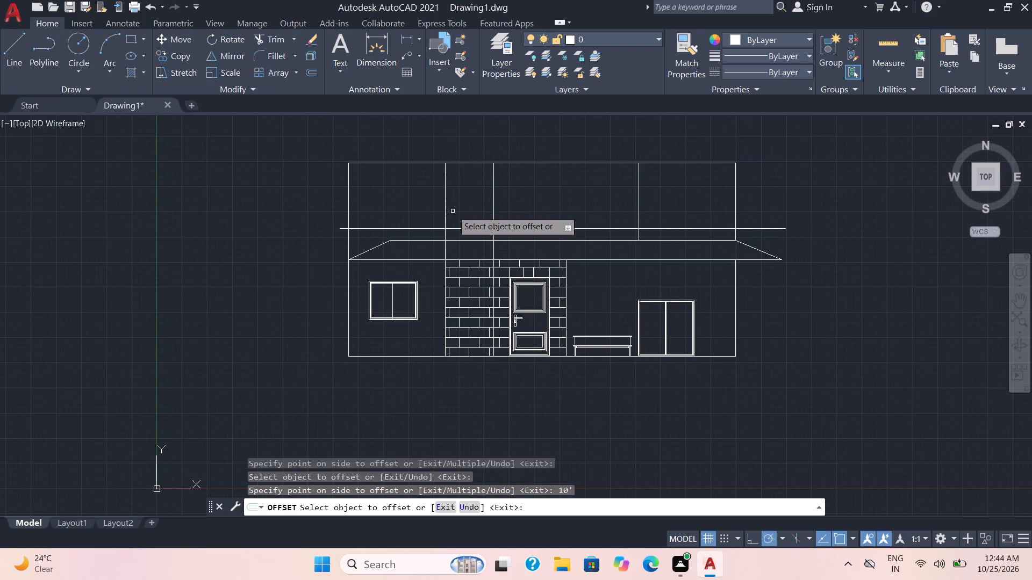
{"action": "left_click", "coordinate": [639, 198]}
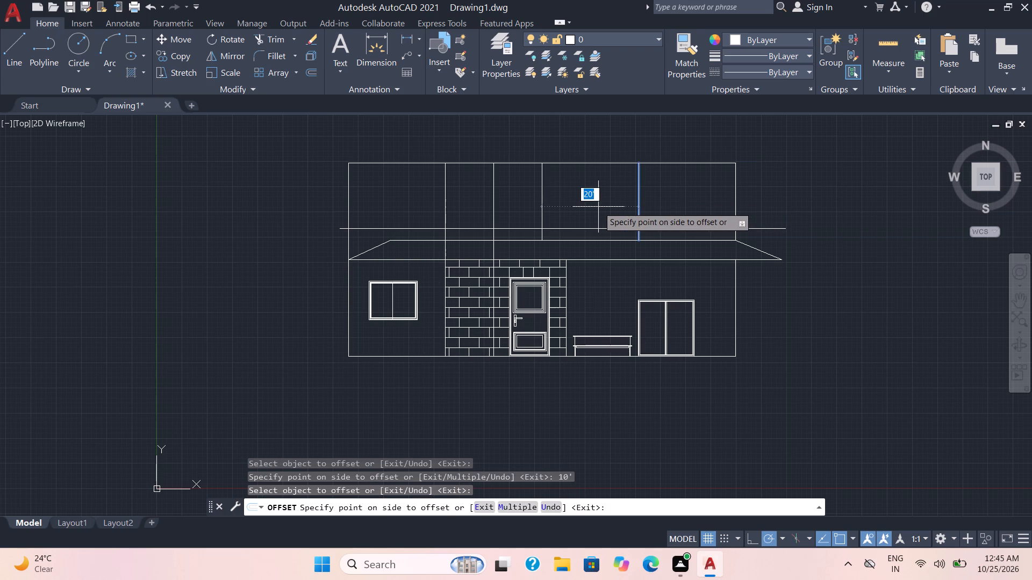
{"action": "key", "text": "1"}
{"action": "type", "text": "0'"}
{"action": "key", "text": "Return"}
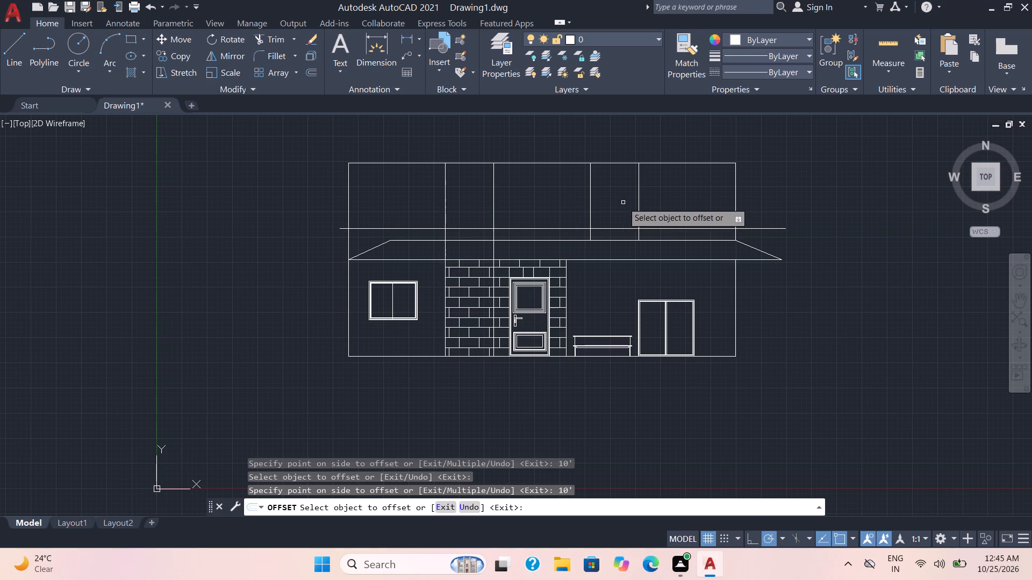
{"action": "key", "text": "Escape"}
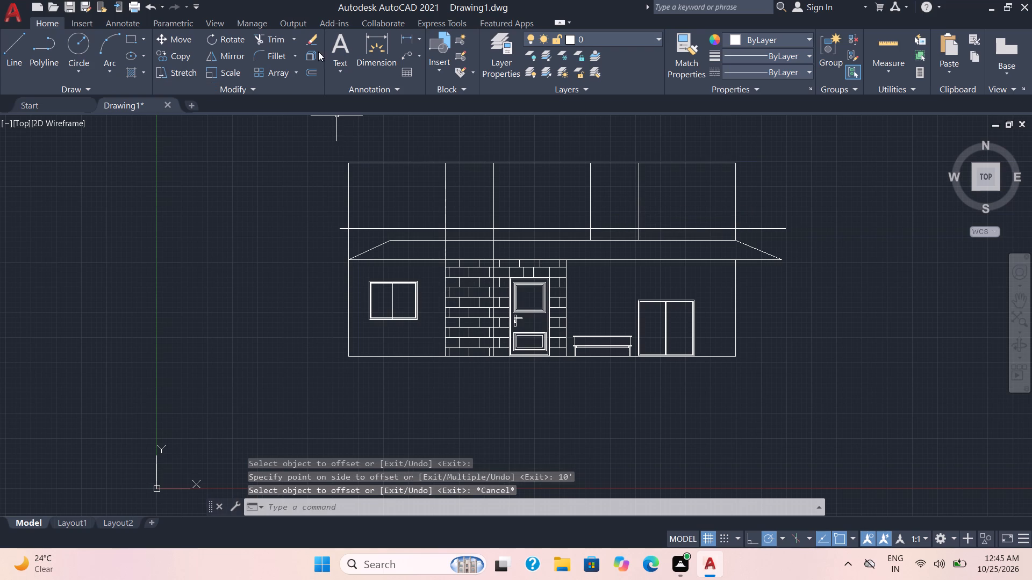
Trim the 20' offset lines out of the upper storey and the 10' offset lines between the long horizontal line and the upper roof line.
{"action": "left_click", "coordinate": [281, 41]}
{"action": "scroll", "coordinate": [454, 179], "scroll_direction": "up", "scroll_amount": 3}
{"action": "left_click_drag", "start_coordinate": [440, 208], "coordinate": [357, 232]}
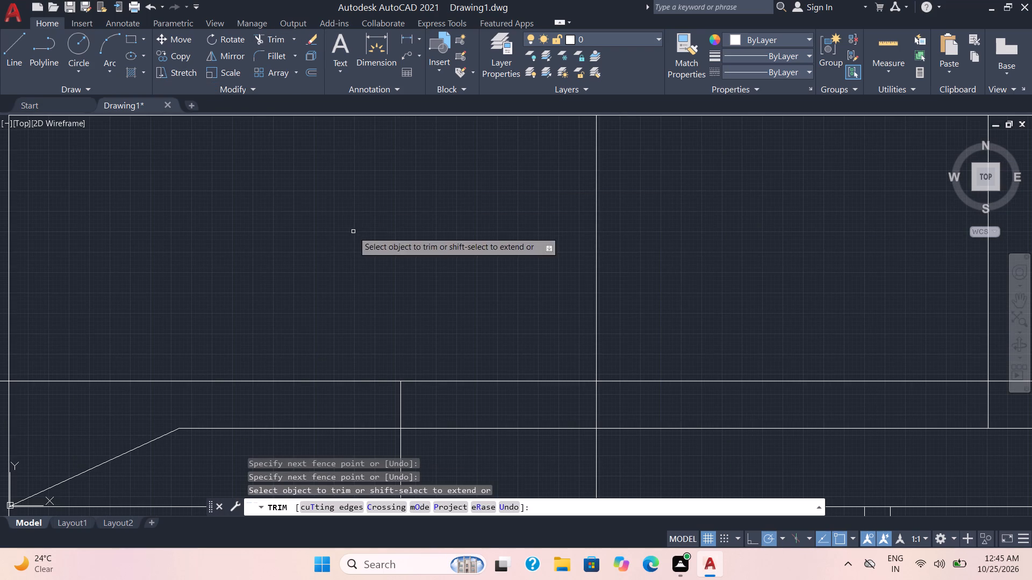
{"action": "scroll", "coordinate": [603, 240], "scroll_direction": "down", "scroll_amount": 5}
{"action": "scroll", "coordinate": [725, 242], "scroll_direction": "up", "scroll_amount": 3}
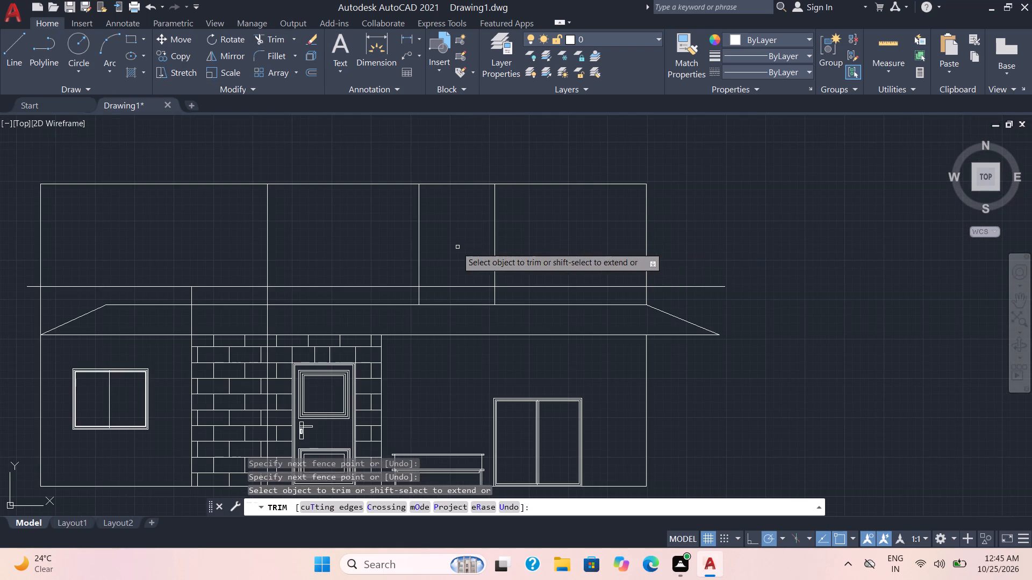
{"action": "left_click_drag", "start_coordinate": [456, 247], "coordinate": [517, 248]}
{"action": "scroll", "coordinate": [457, 305], "scroll_direction": "up", "scroll_amount": 3}
{"action": "left_click_drag", "start_coordinate": [492, 285], "coordinate": [583, 292]}
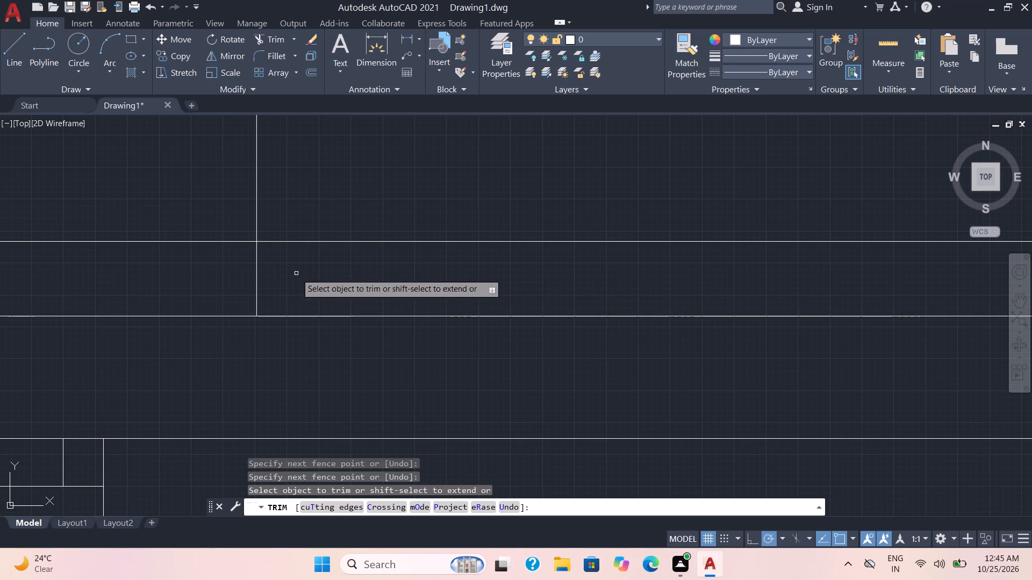
{"action": "left_click_drag", "start_coordinate": [223, 279], "coordinate": [288, 280]}
{"action": "scroll", "coordinate": [329, 223], "scroll_direction": "down", "scroll_amount": 4}
{"action": "scroll", "coordinate": [205, 230], "scroll_direction": "up", "scroll_amount": 3}
{"action": "left_click_drag", "start_coordinate": [264, 222], "coordinate": [350, 222]}
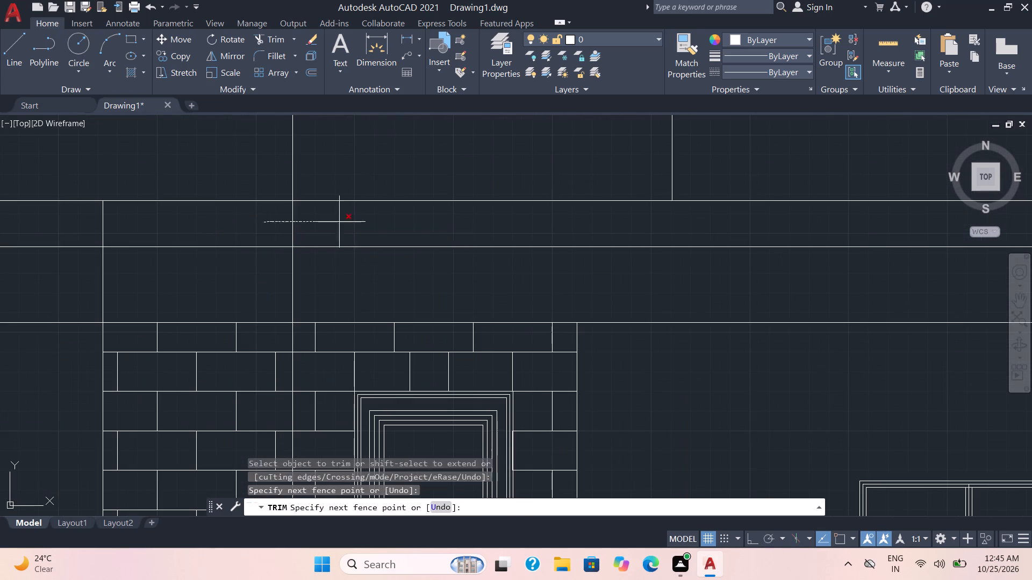
{"action": "left_click_drag", "start_coordinate": [350, 222], "coordinate": [360, 222]}
{"action": "left_click_drag", "start_coordinate": [67, 220], "coordinate": [130, 226]}
{"action": "scroll", "coordinate": [265, 273], "scroll_direction": "down", "scroll_amount": 1}
{"action": "key", "text": "Escape"}
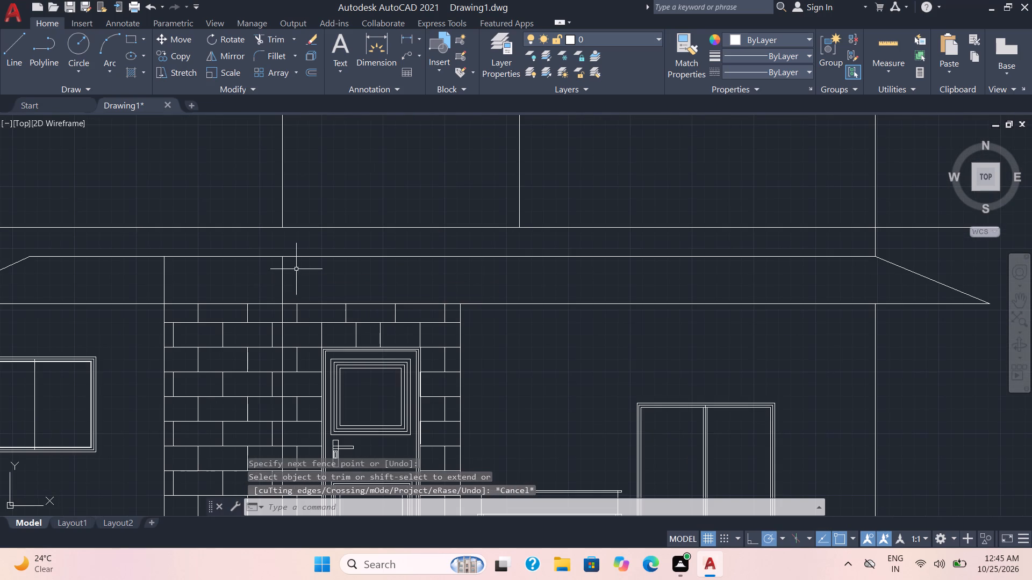
Delete the two leftover vertical offset lines running through the roof and brick wall.
{"action": "left_click", "coordinate": [281, 275]}
{"action": "key", "text": "Delete"}
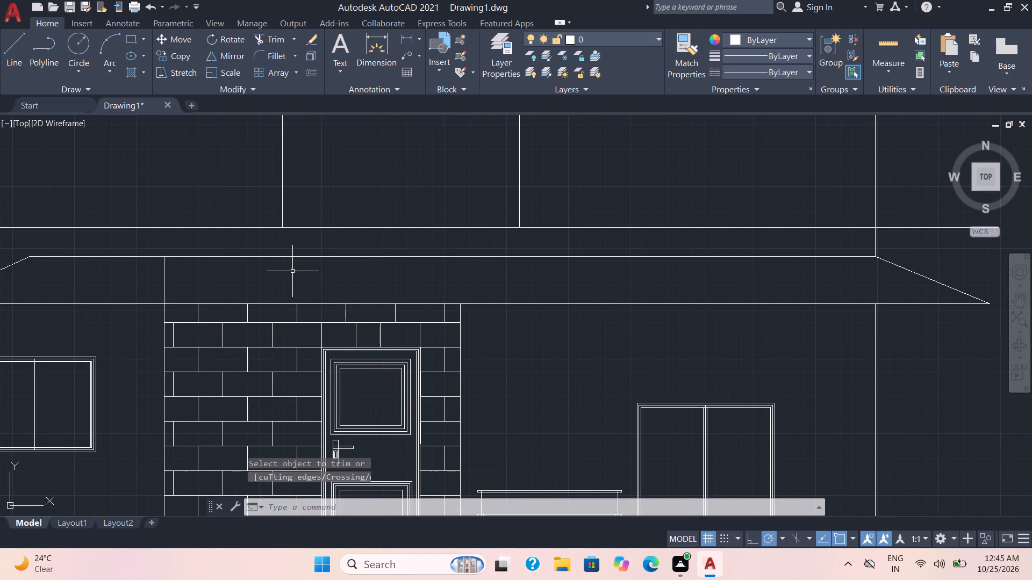
{"action": "left_click", "coordinate": [165, 288]}
{"action": "key", "text": "Delete"}
{"action": "scroll", "coordinate": [249, 281], "scroll_direction": "down", "scroll_amount": 2}
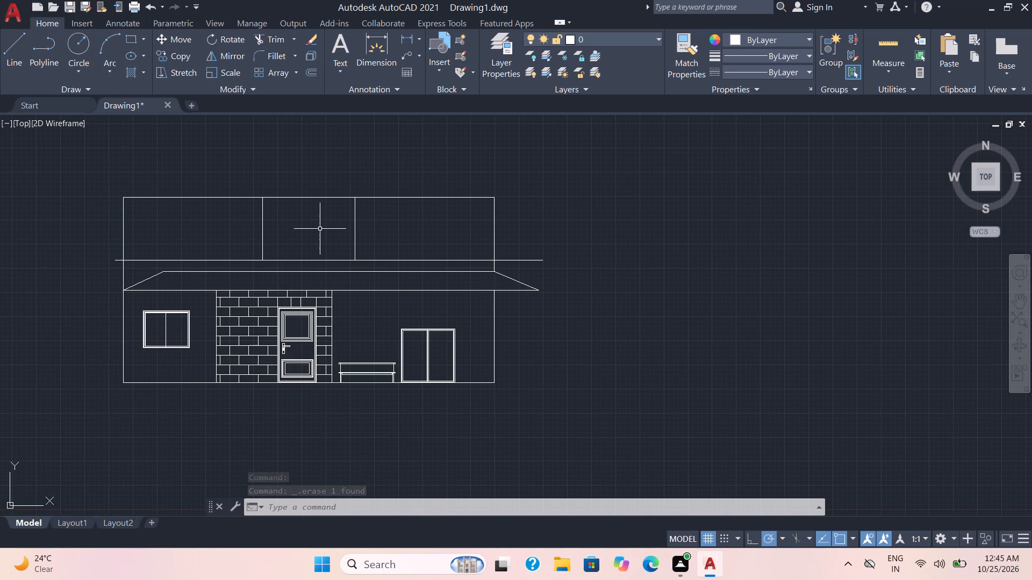
Draw a rectangle about 6' wide and 8' high between the two vertical lines in the upper storey.
{"action": "scroll", "coordinate": [322, 200], "scroll_direction": "up", "scroll_amount": 1}
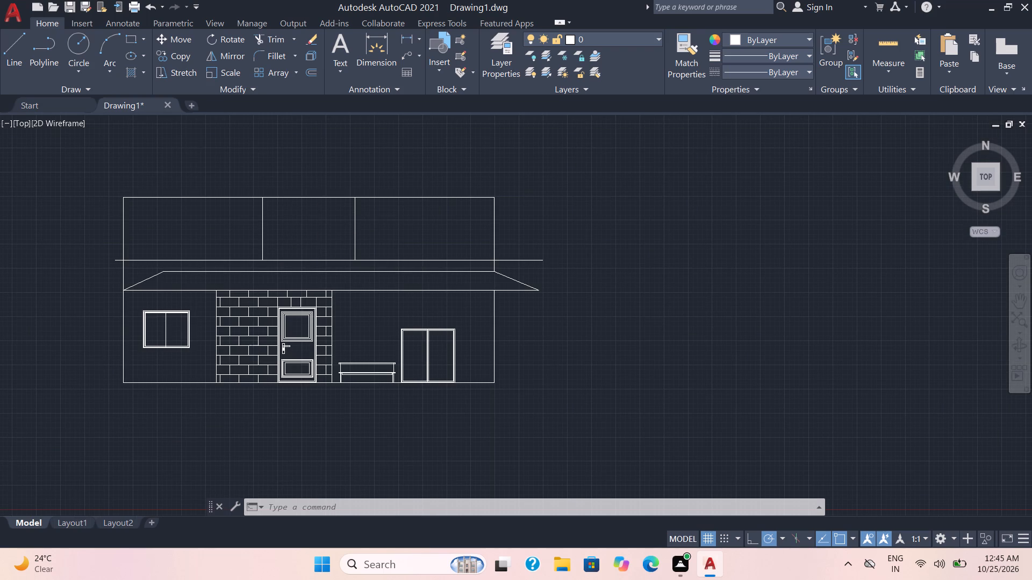
{"action": "scroll", "coordinate": [309, 222], "scroll_direction": "up", "scroll_amount": 2}
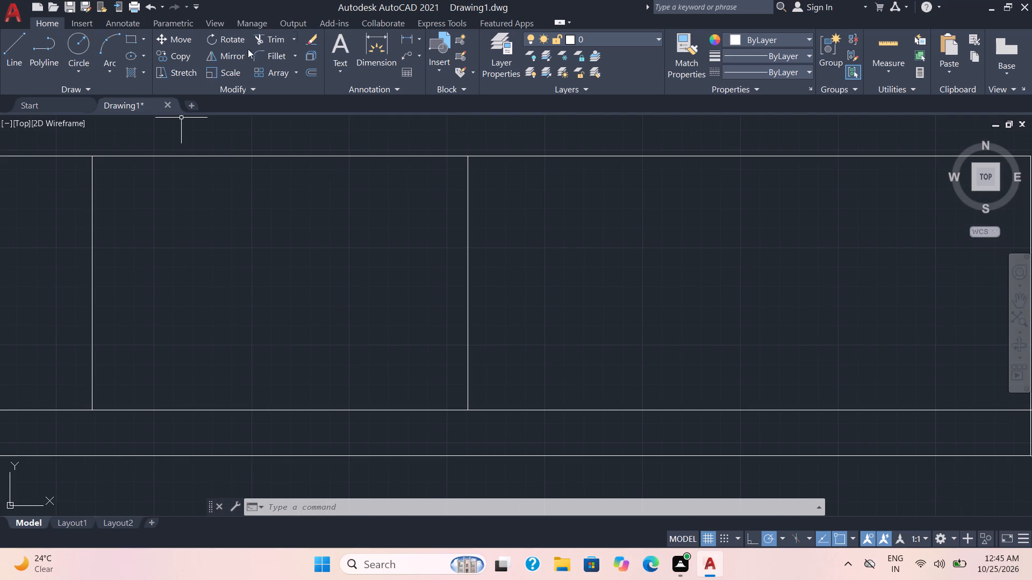
{"action": "left_click", "coordinate": [125, 40]}
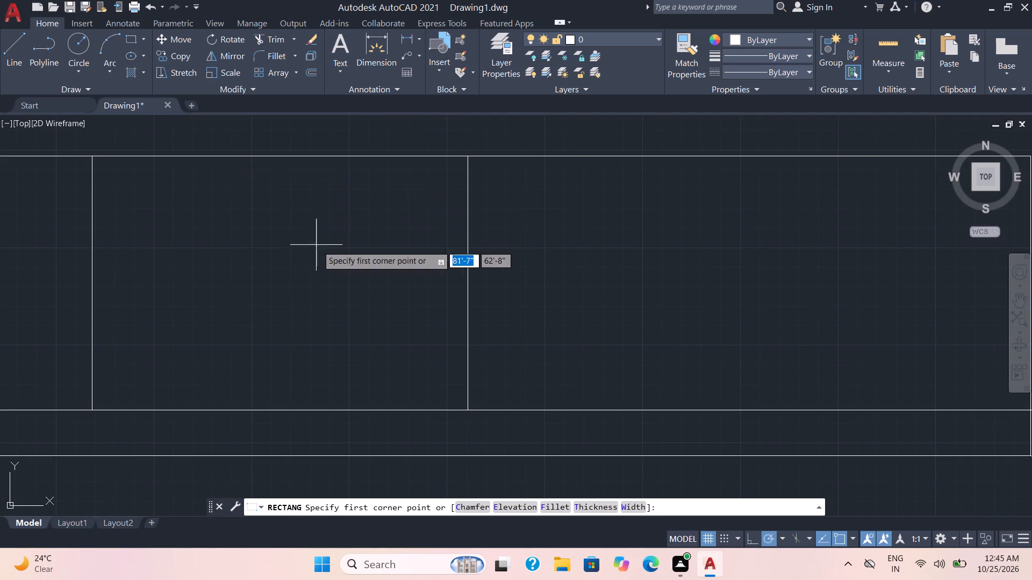
{"action": "scroll", "coordinate": [350, 256], "scroll_direction": "up", "scroll_amount": 1}
{"action": "scroll", "coordinate": [235, 236], "scroll_direction": "down", "scroll_amount": 3}
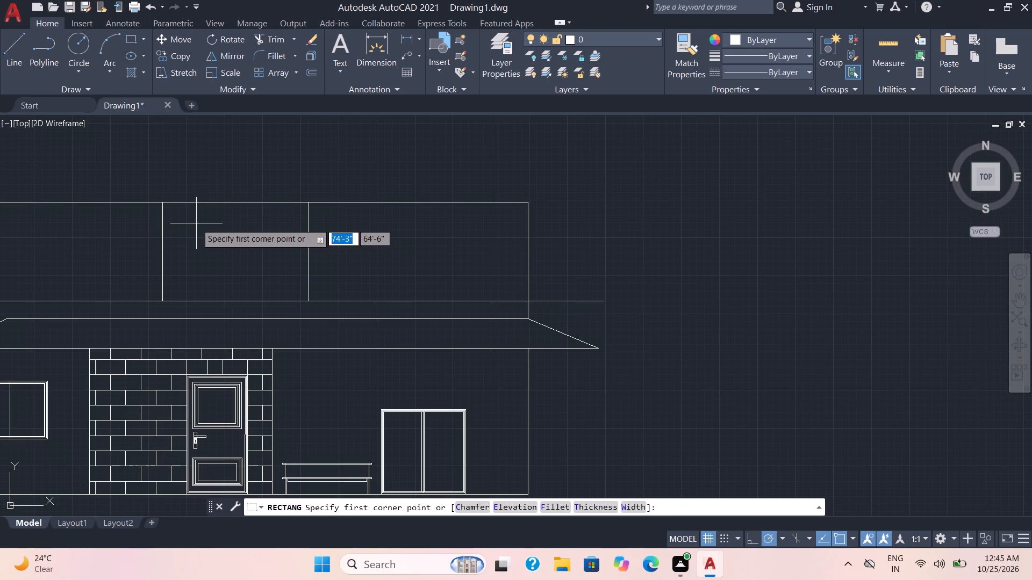
{"action": "left_click", "coordinate": [207, 226]}
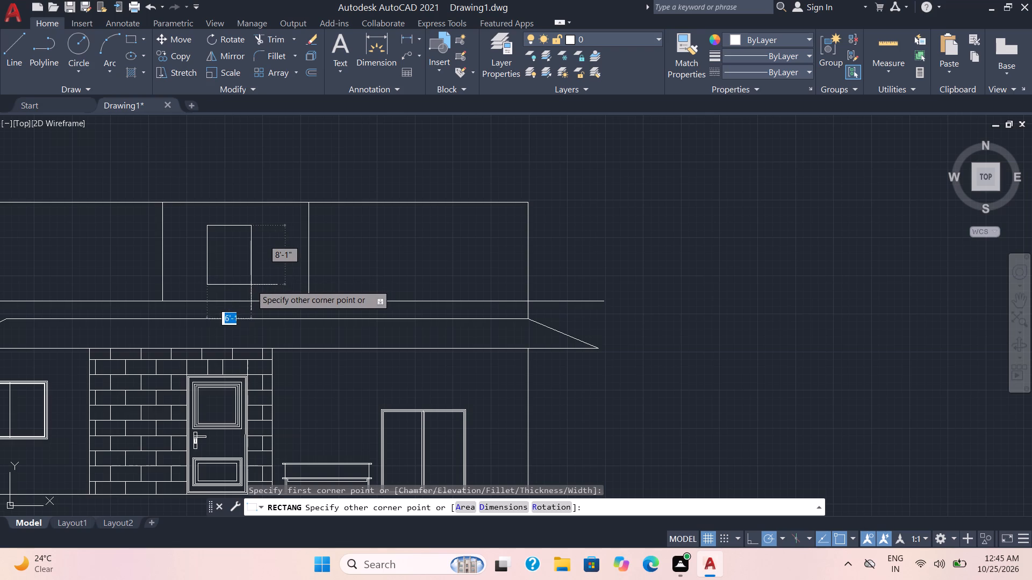
{"action": "left_click", "coordinate": [250, 286]}
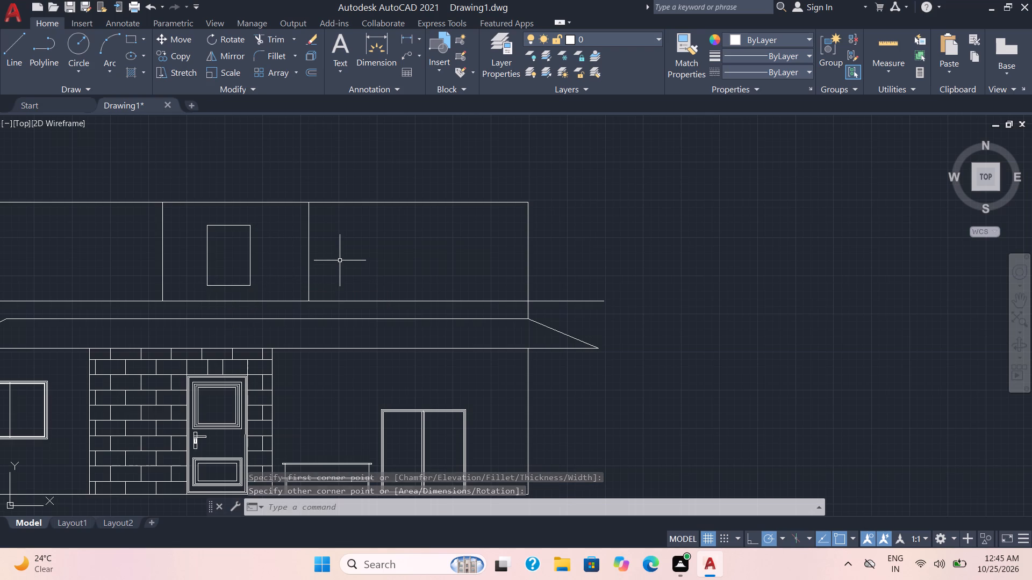
{"action": "key", "text": "Escape"}
Offset the upper-storey rectangle inward twice by 2" to form a frame.
{"action": "key", "text": "o"}
{"action": "key", "text": "Return"}
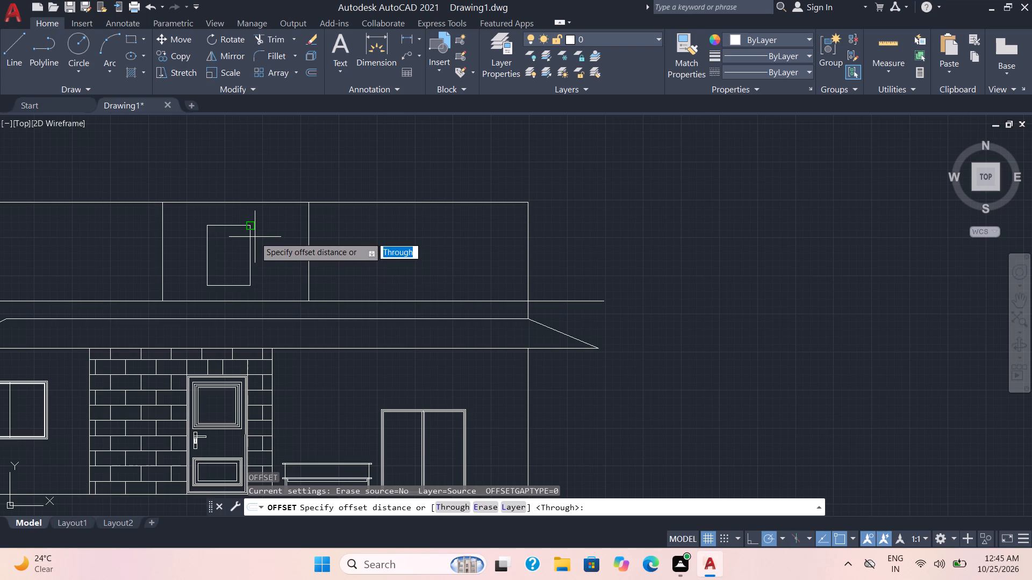
{"action": "type", "text": "2\""}
{"action": "key", "text": "Return"}
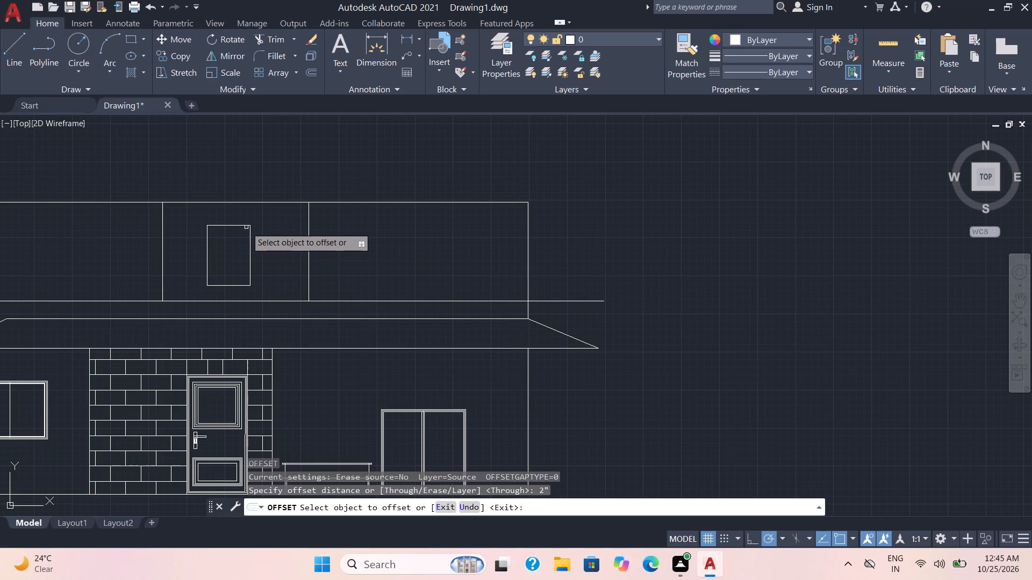
{"action": "left_click", "coordinate": [247, 226]}
{"action": "left_click", "coordinate": [238, 241]}
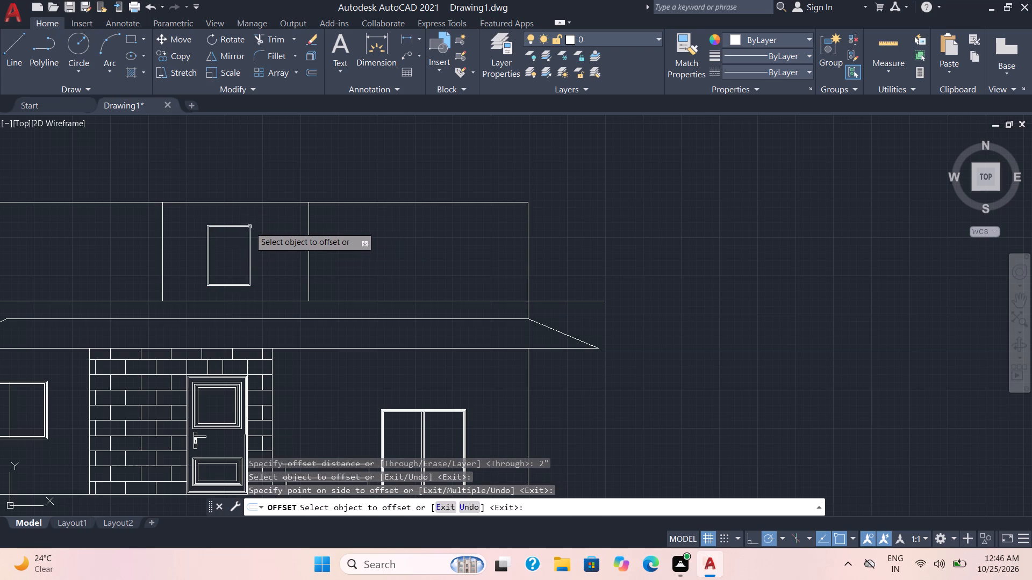
{"action": "scroll", "coordinate": [247, 228], "scroll_direction": "up", "scroll_amount": 2}
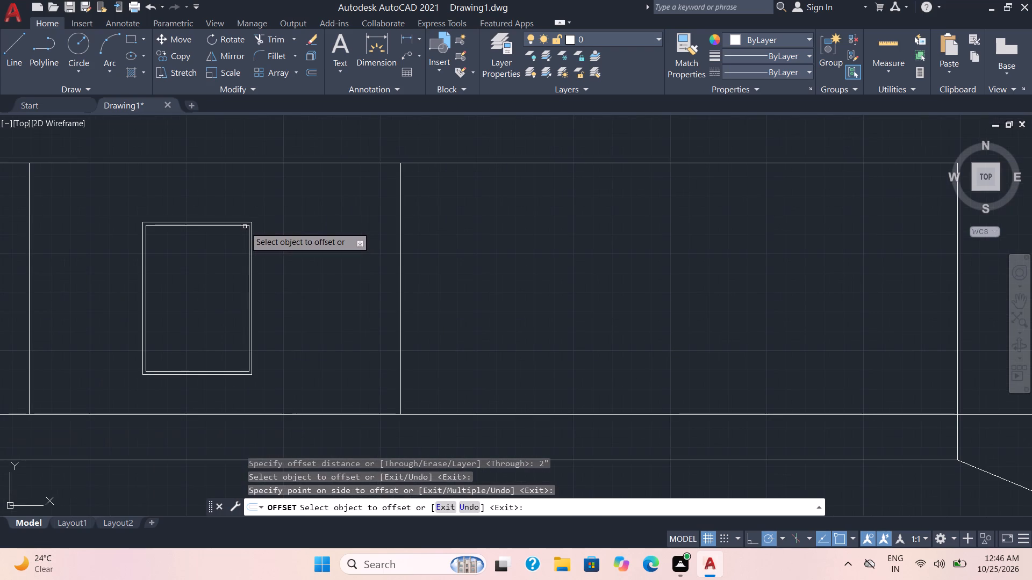
{"action": "left_click", "coordinate": [245, 227]}
{"action": "left_click", "coordinate": [233, 248]}
{"action": "scroll", "coordinate": [234, 245], "scroll_direction": "down", "scroll_amount": 3}
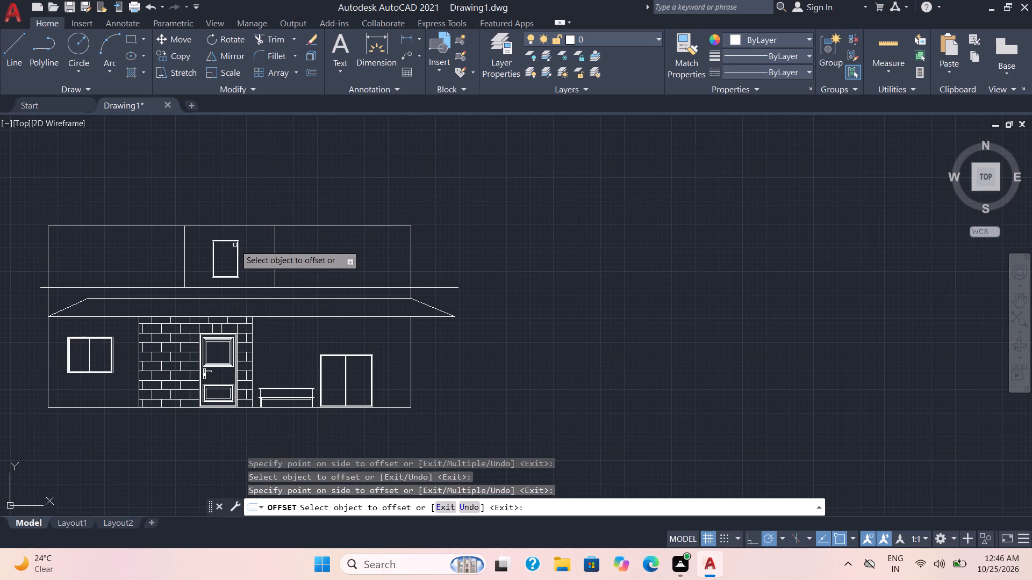
{"action": "key", "text": "Escape"}
{"action": "scroll", "coordinate": [213, 237], "scroll_direction": "down", "scroll_amount": 1}
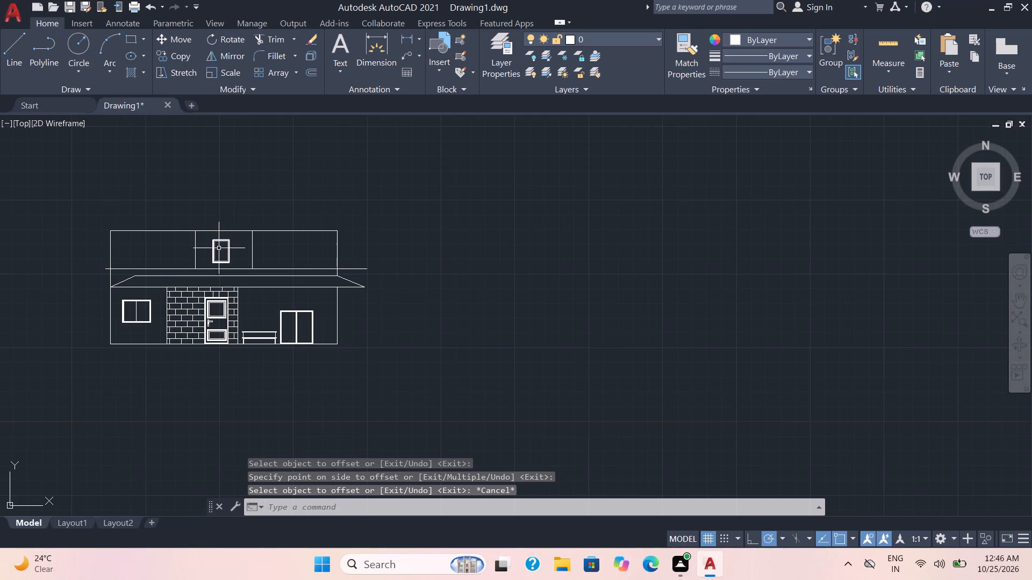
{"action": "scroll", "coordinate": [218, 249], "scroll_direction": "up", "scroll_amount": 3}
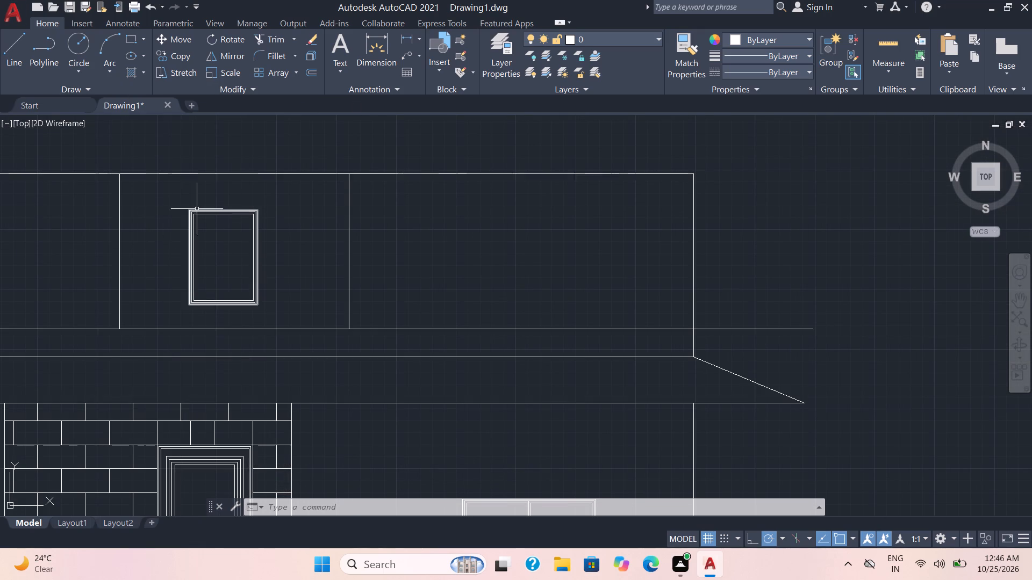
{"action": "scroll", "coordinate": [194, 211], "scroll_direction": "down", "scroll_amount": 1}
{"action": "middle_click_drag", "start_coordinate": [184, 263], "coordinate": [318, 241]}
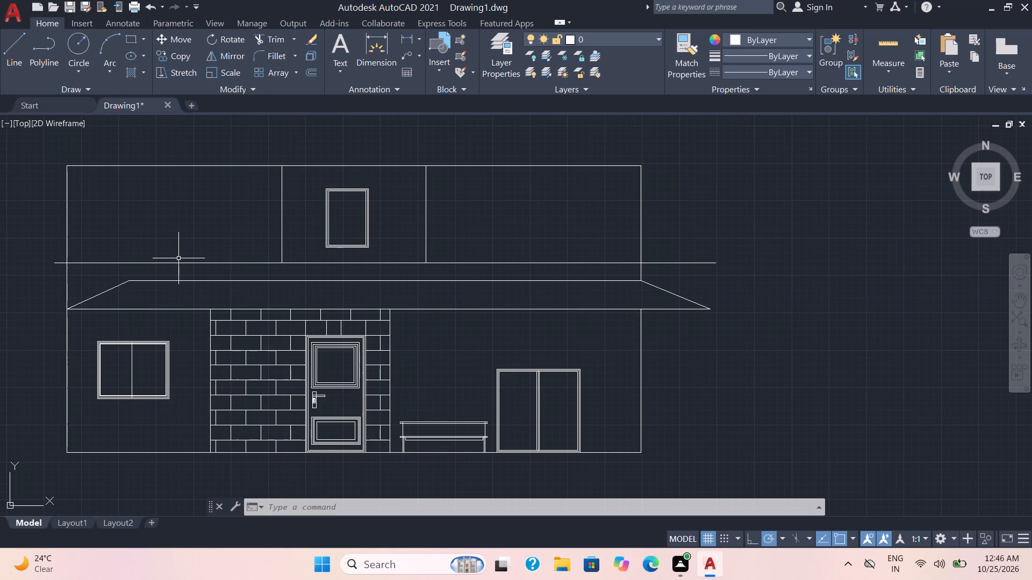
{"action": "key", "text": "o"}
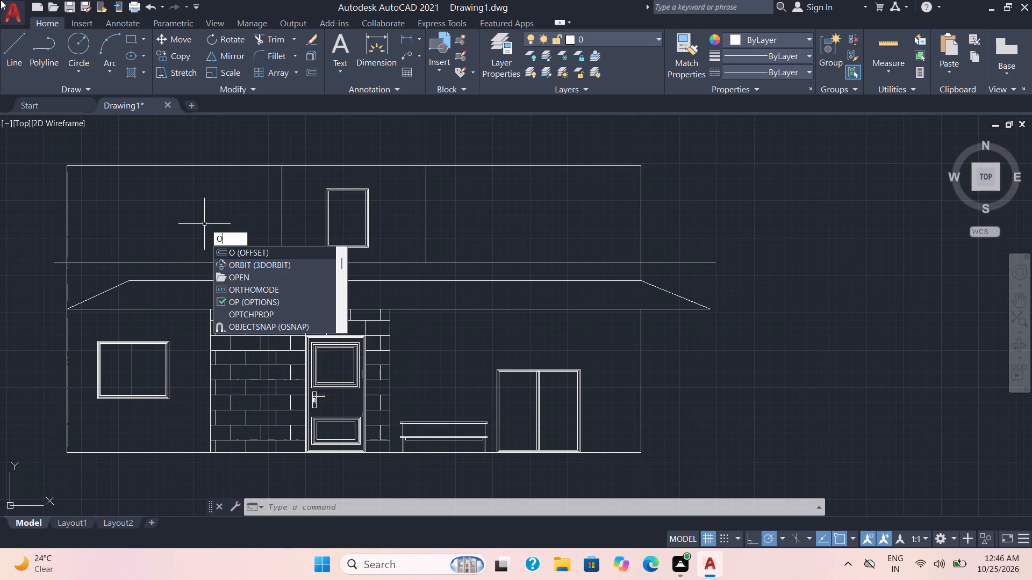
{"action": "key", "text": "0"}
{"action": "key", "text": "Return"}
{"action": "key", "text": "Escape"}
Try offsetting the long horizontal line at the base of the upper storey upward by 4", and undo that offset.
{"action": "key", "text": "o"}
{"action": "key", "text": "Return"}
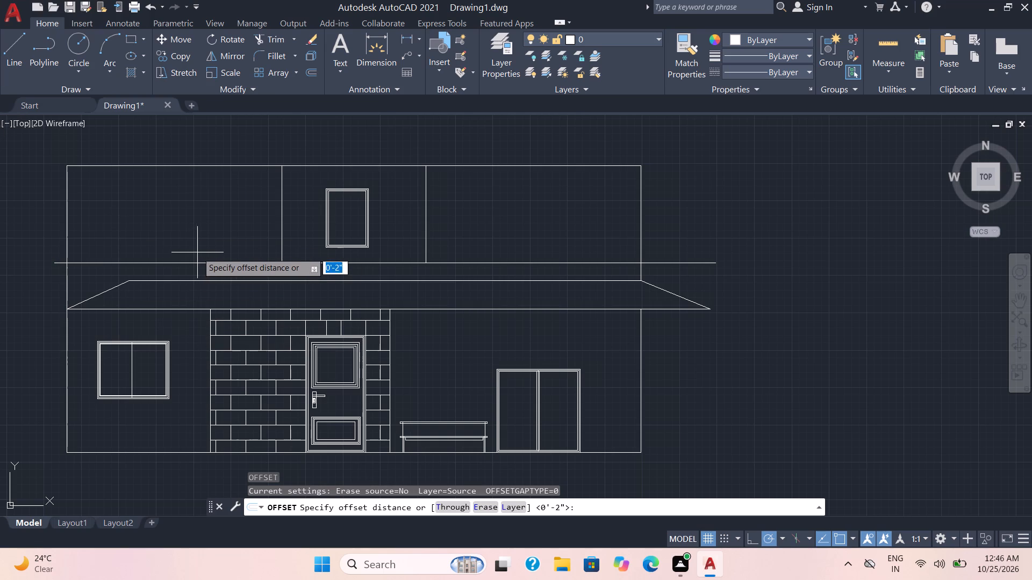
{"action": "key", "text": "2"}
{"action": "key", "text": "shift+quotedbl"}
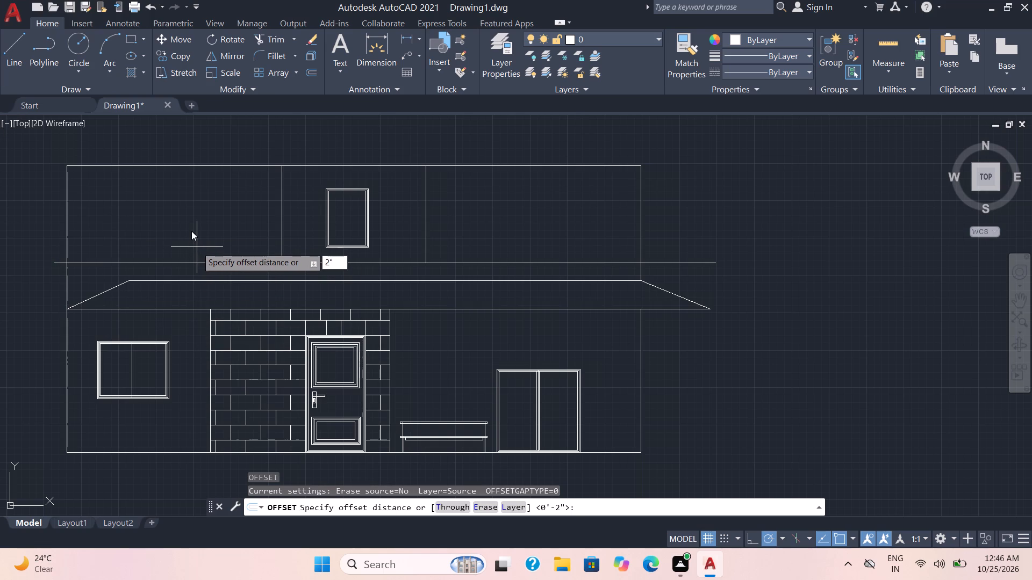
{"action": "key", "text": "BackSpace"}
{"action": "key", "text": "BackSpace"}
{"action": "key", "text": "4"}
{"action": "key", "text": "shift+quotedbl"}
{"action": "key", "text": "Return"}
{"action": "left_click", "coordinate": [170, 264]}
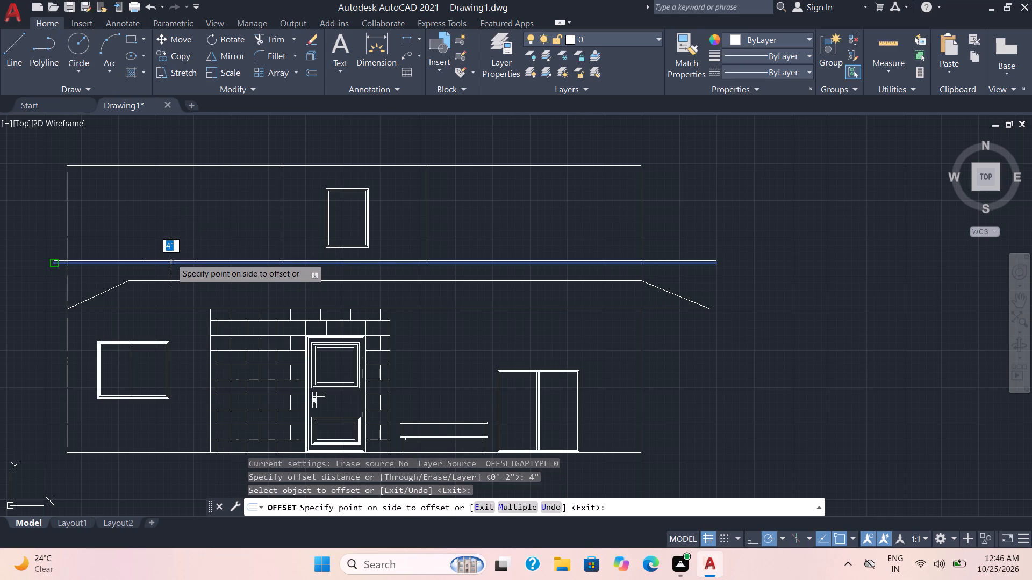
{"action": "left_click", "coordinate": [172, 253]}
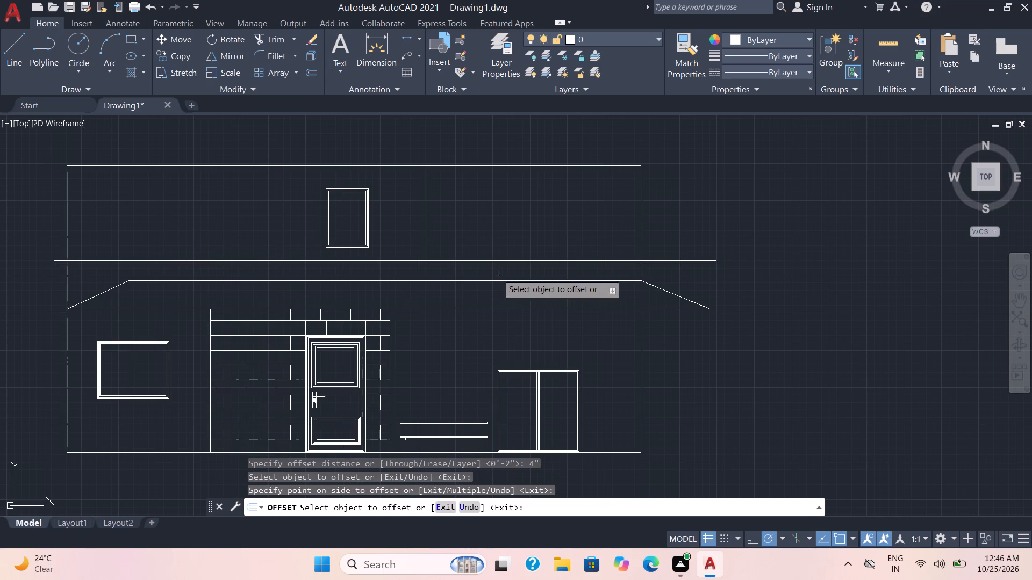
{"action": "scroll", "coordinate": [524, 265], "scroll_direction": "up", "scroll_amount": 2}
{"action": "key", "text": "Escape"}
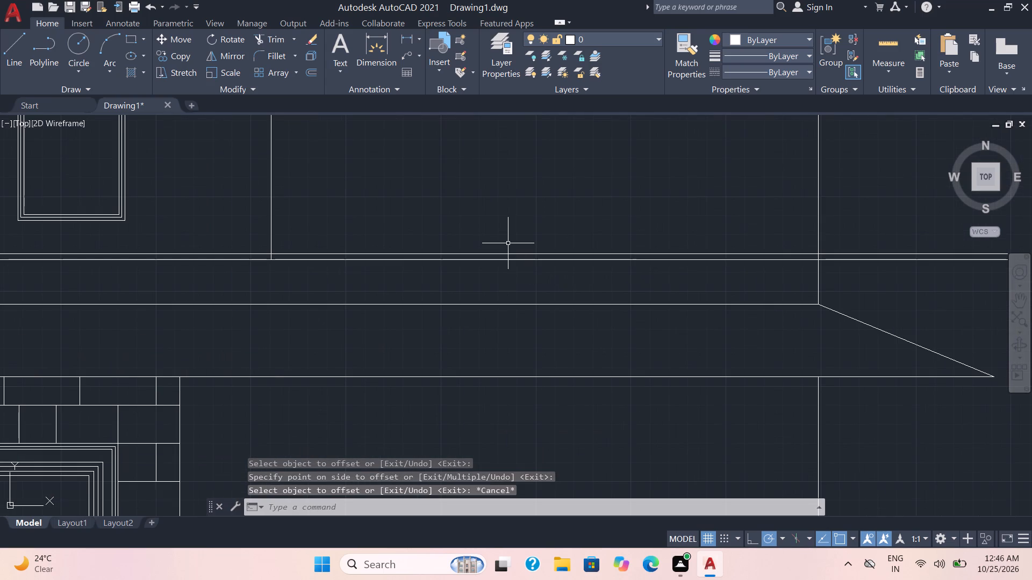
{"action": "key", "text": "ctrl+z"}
Offset the long horizontal line at the base of the upper storey upward by 6".
{"action": "key", "text": "o"}
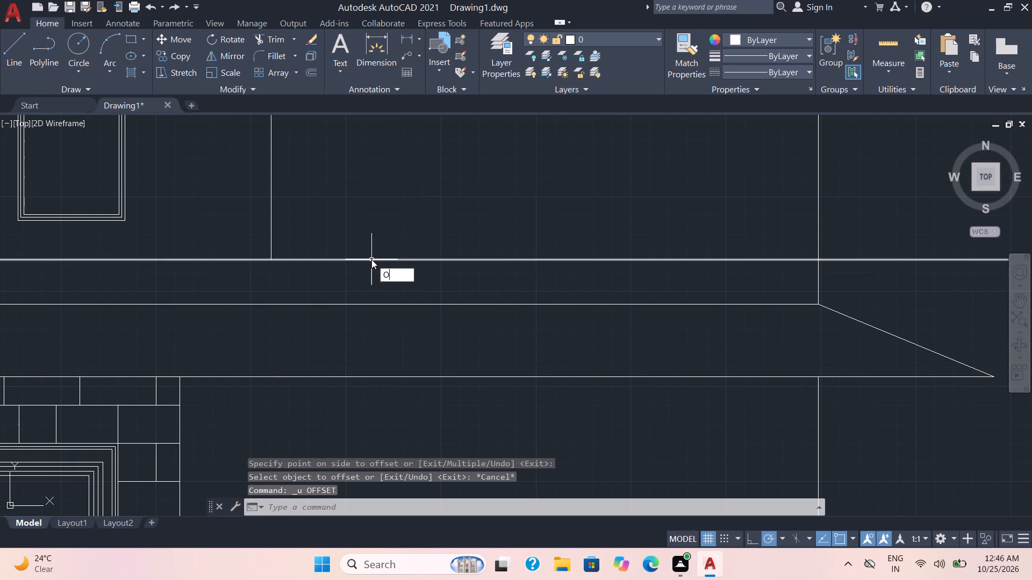
{"action": "key", "text": "Return"}
{"action": "key", "text": "6"}
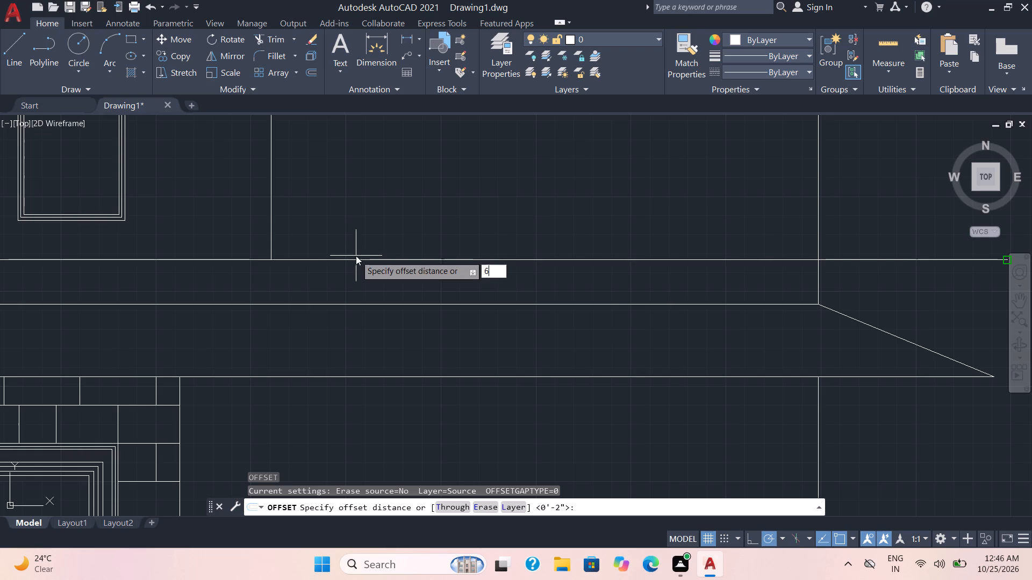
{"action": "key", "text": "shift+quotedbl"}
{"action": "key", "text": "Return"}
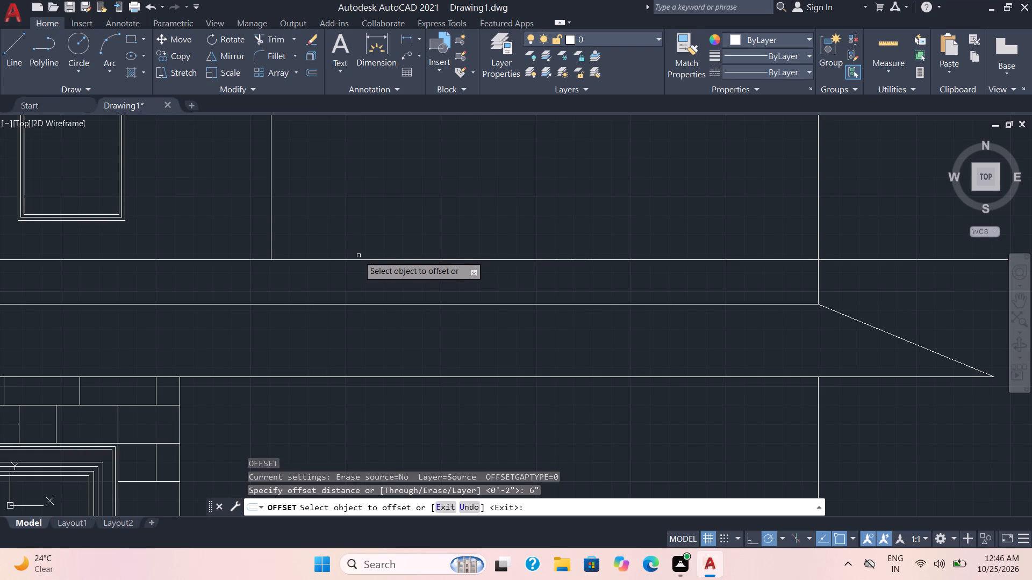
{"action": "left_click", "coordinate": [359, 258]}
{"action": "left_click", "coordinate": [361, 261]}
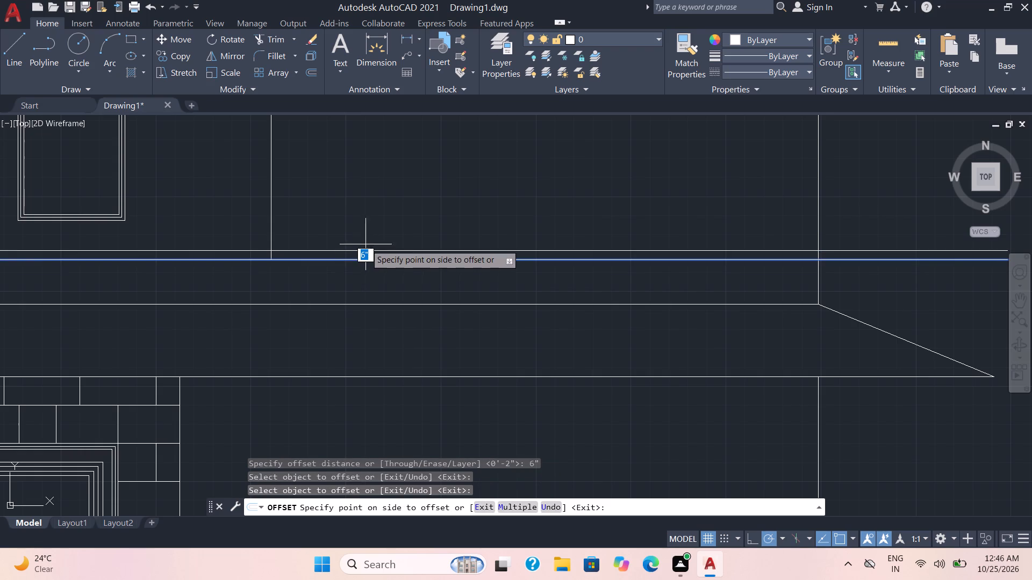
{"action": "scroll", "coordinate": [372, 231], "scroll_direction": "down", "scroll_amount": 2}
{"action": "left_click", "coordinate": [377, 221]}
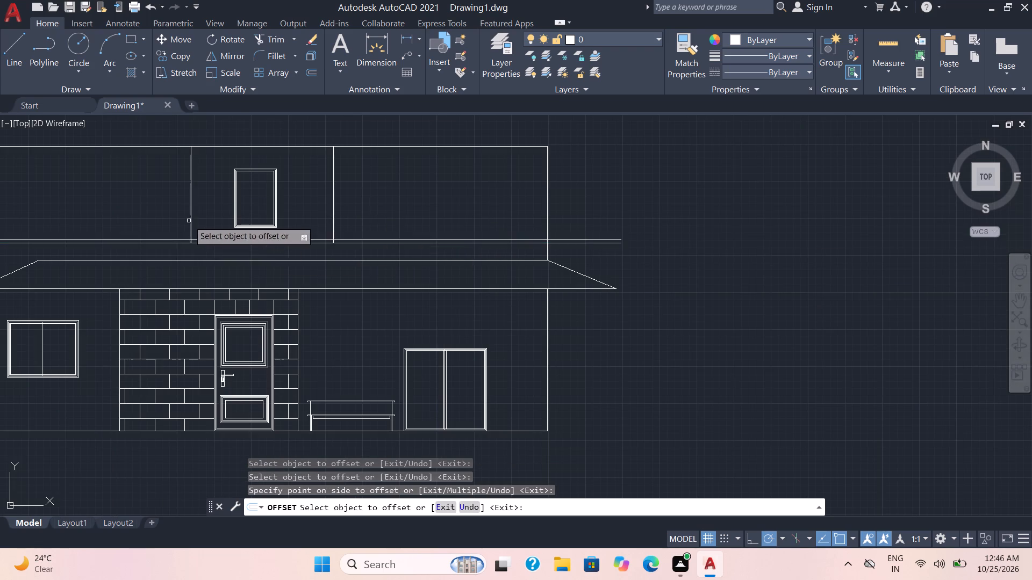
Trim the overhanging ends of both long horizontal lines back to the building's outer side walls.
{"action": "middle_click_drag", "start_coordinate": [189, 220], "coordinate": [428, 249]}
{"action": "scroll", "coordinate": [261, 268], "scroll_direction": "up", "scroll_amount": 1}
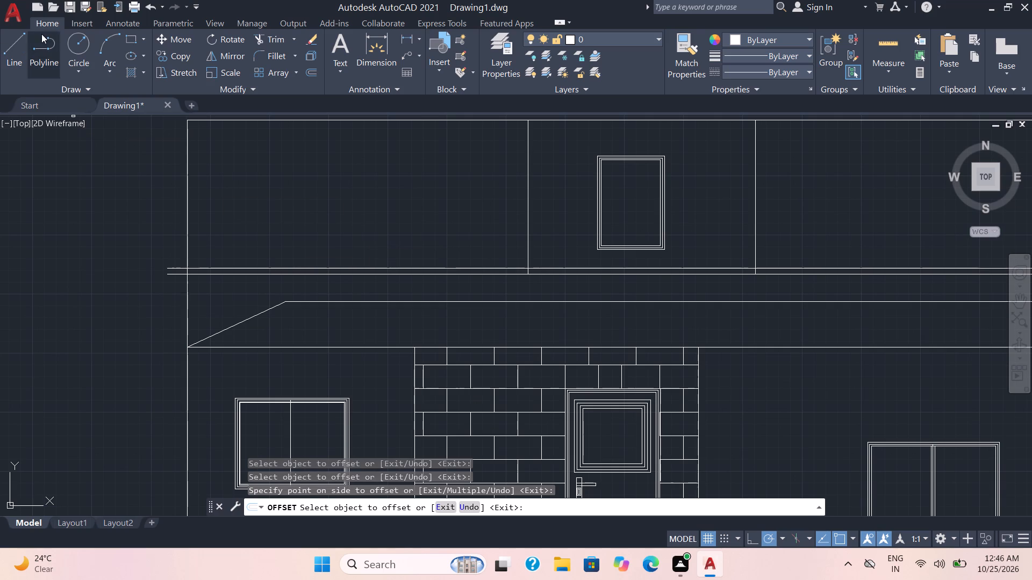
{"action": "left_click", "coordinate": [268, 37]}
{"action": "left_click_drag", "start_coordinate": [166, 256], "coordinate": [171, 289]}
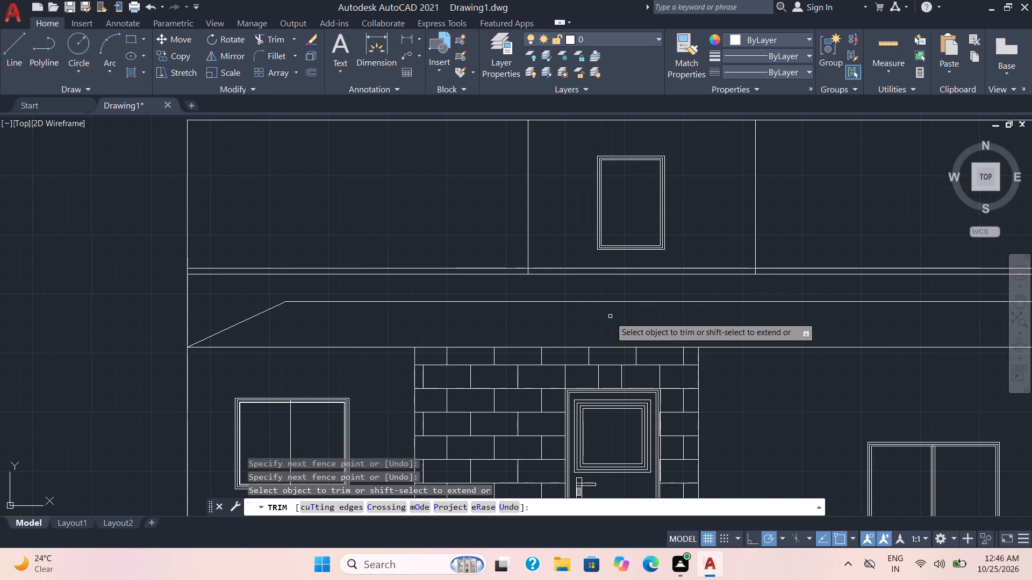
{"action": "scroll", "coordinate": [558, 290], "scroll_direction": "up", "scroll_amount": 1}
{"action": "middle_click_drag", "start_coordinate": [558, 290], "coordinate": [503, 310]}
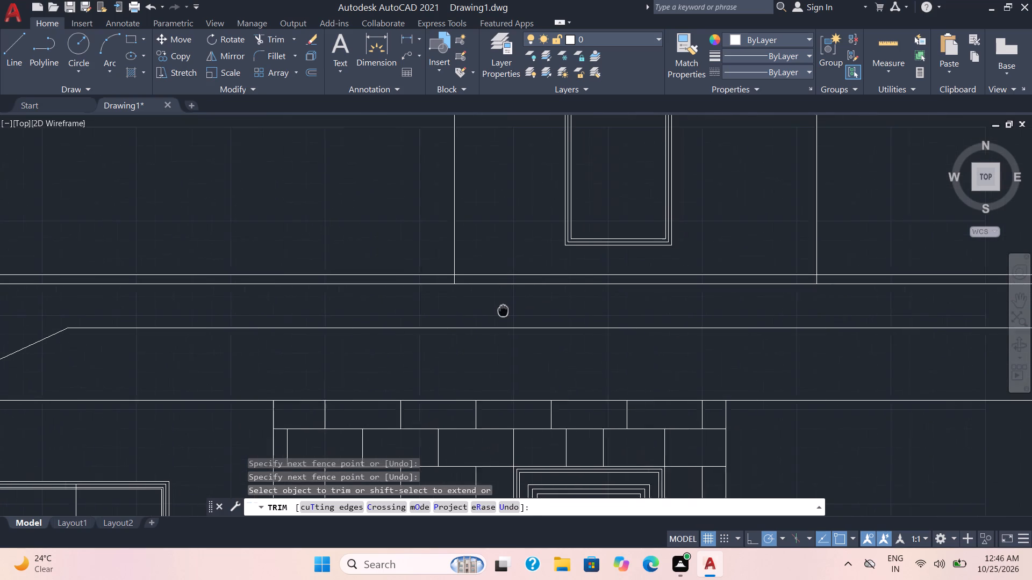
{"action": "middle_click_drag", "start_coordinate": [503, 310], "coordinate": [497, 312]}
{"action": "scroll", "coordinate": [492, 307], "scroll_direction": "down", "scroll_amount": 2}
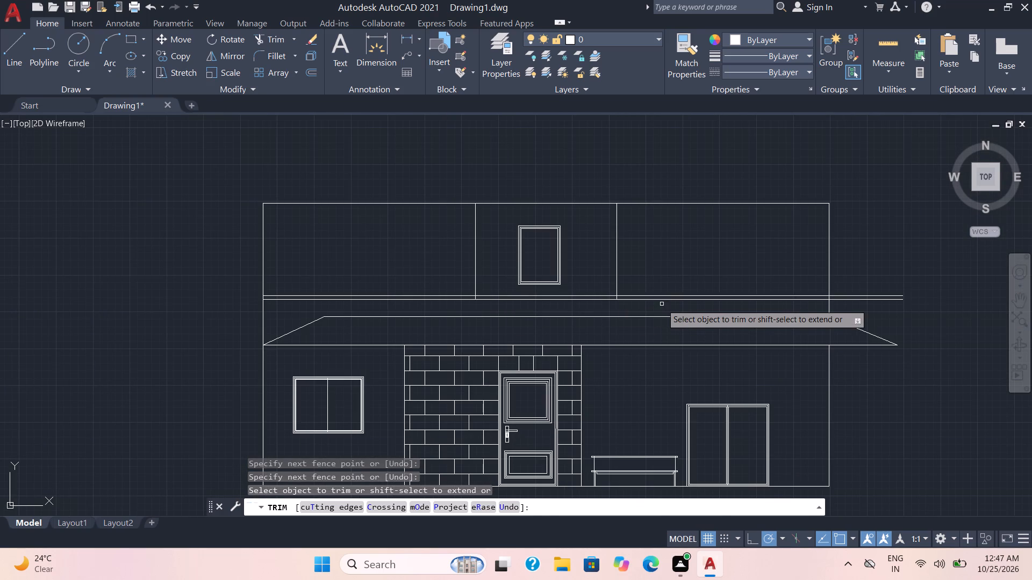
{"action": "left_click_drag", "start_coordinate": [879, 313], "coordinate": [876, 264]}
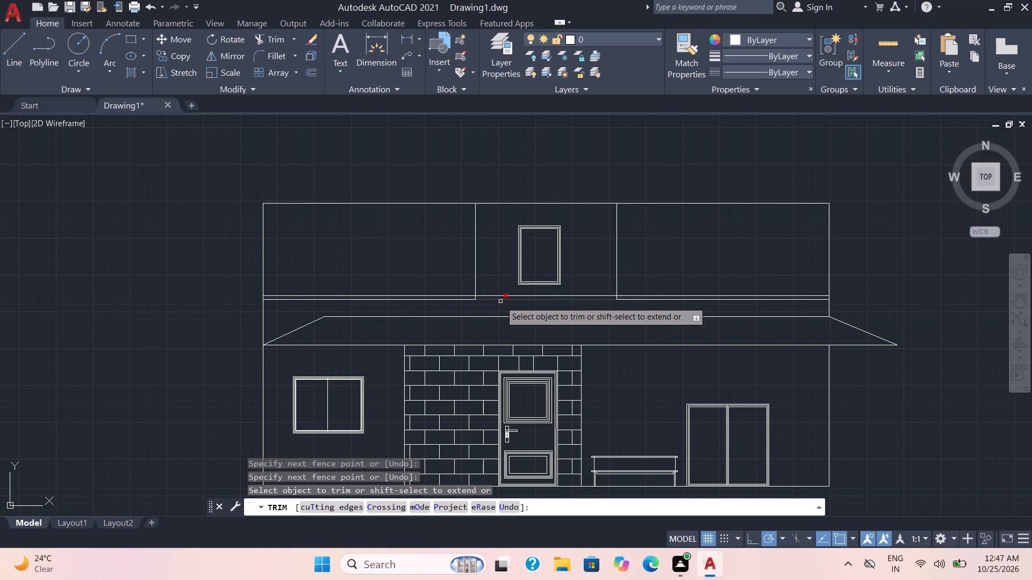
{"action": "key", "text": "Escape"}
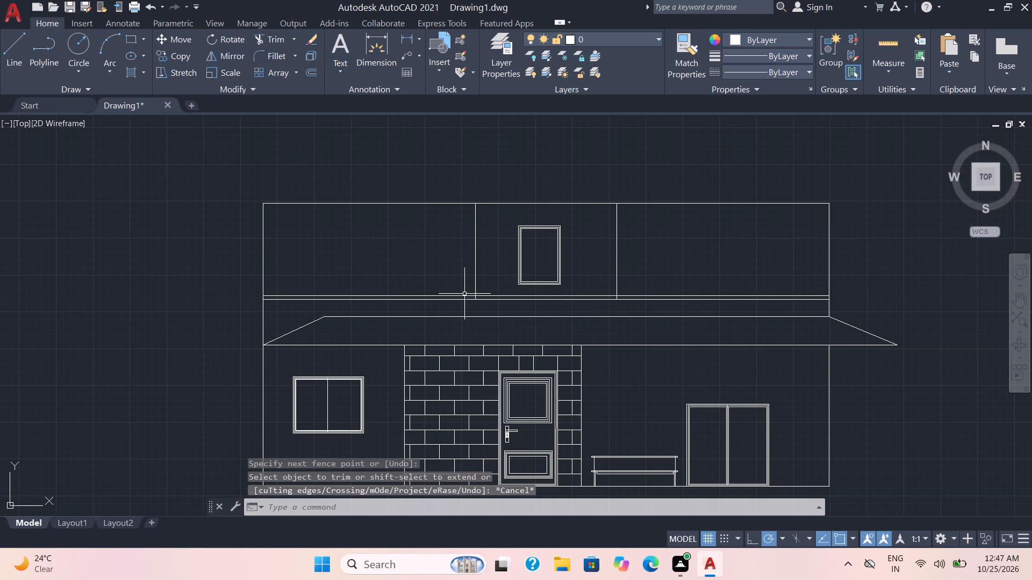
Extend the two vertical lines flanking the upper-storey framed window down to the upper roof line.
{"action": "left_click", "coordinate": [274, 38]}
{"action": "scroll", "coordinate": [458, 269], "scroll_direction": "up", "scroll_amount": 2}
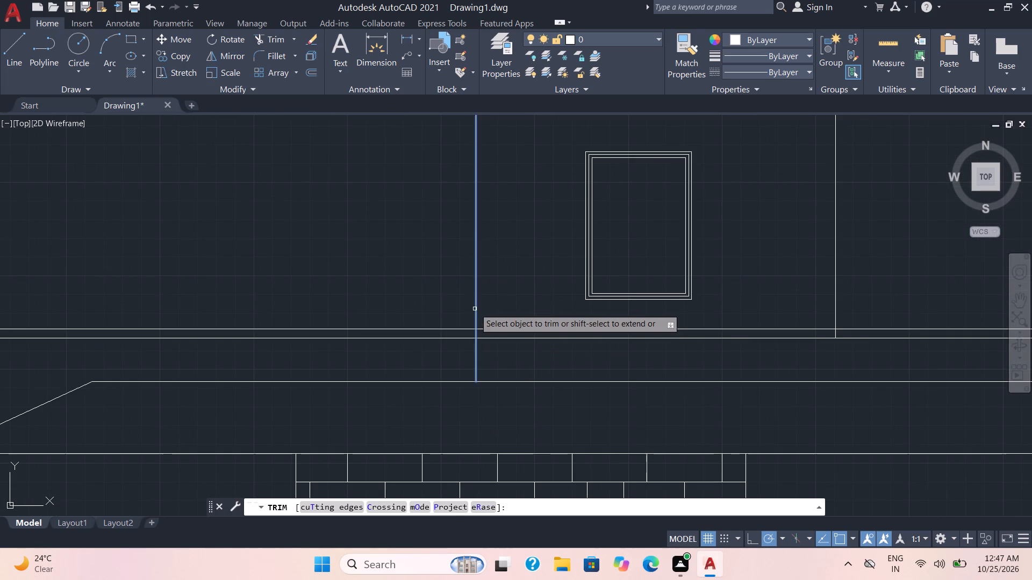
{"action": "left_click", "coordinate": [475, 307], "text": "shift"}
{"action": "left_click", "coordinate": [835, 299], "text": "shift"}
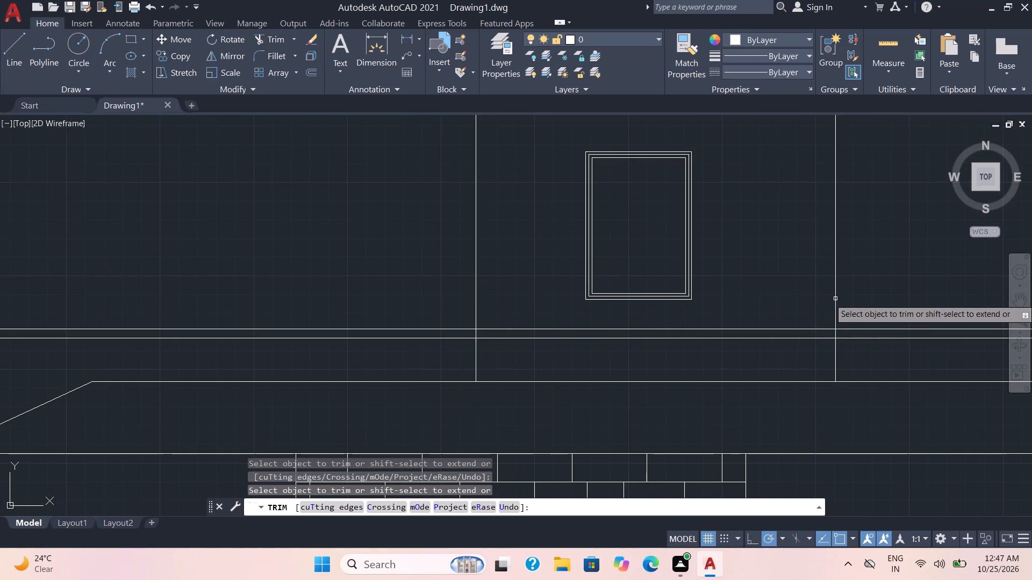
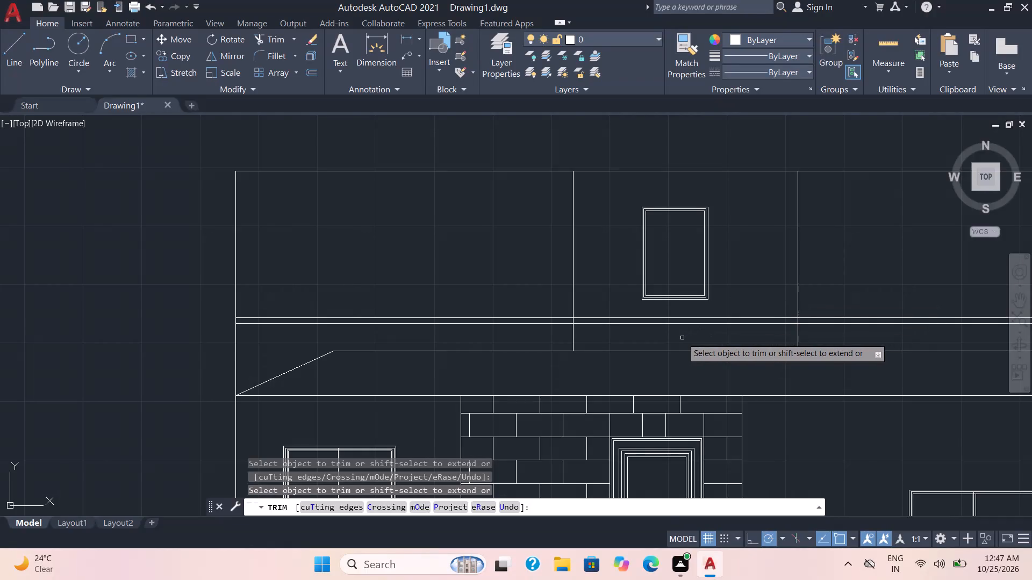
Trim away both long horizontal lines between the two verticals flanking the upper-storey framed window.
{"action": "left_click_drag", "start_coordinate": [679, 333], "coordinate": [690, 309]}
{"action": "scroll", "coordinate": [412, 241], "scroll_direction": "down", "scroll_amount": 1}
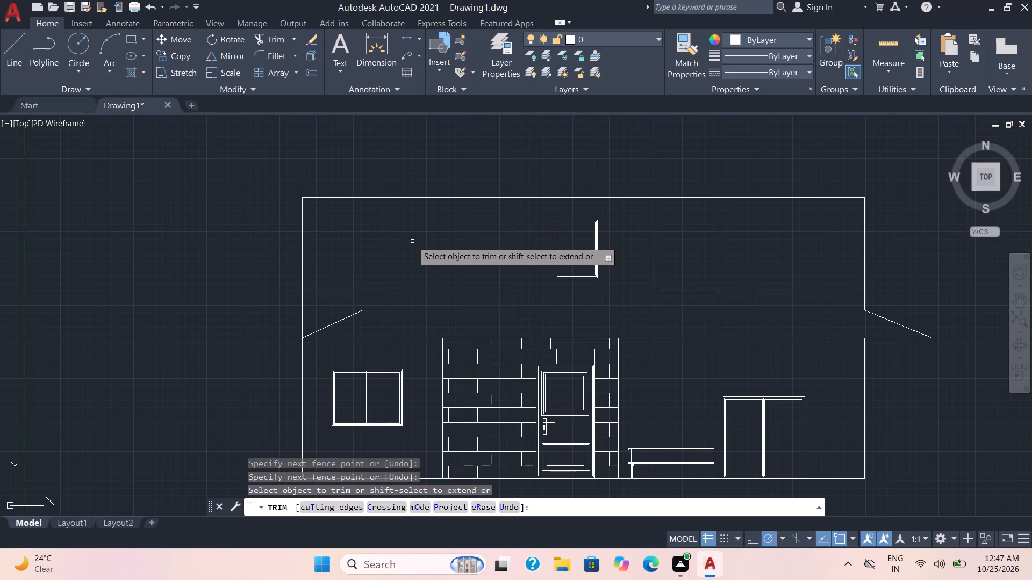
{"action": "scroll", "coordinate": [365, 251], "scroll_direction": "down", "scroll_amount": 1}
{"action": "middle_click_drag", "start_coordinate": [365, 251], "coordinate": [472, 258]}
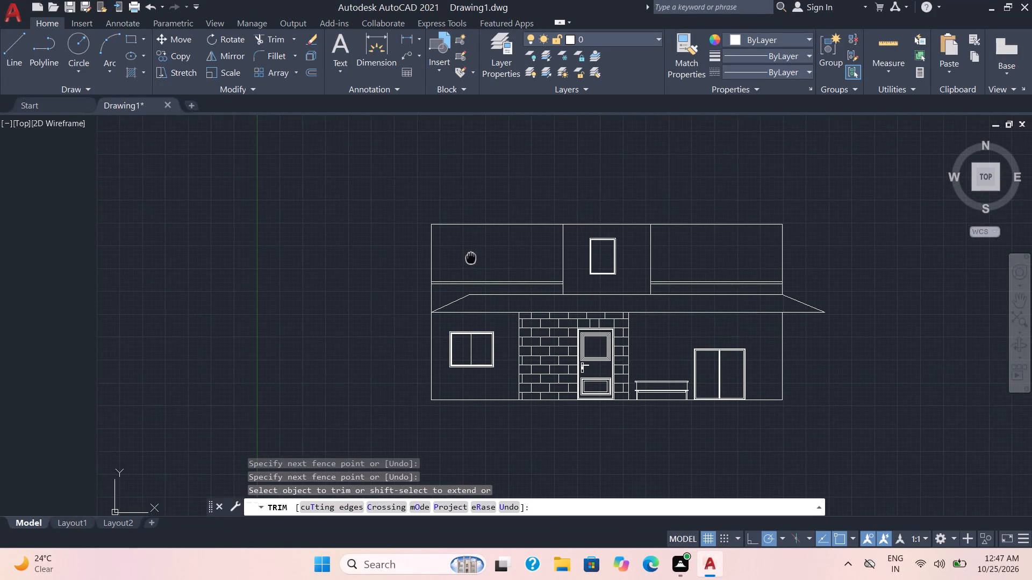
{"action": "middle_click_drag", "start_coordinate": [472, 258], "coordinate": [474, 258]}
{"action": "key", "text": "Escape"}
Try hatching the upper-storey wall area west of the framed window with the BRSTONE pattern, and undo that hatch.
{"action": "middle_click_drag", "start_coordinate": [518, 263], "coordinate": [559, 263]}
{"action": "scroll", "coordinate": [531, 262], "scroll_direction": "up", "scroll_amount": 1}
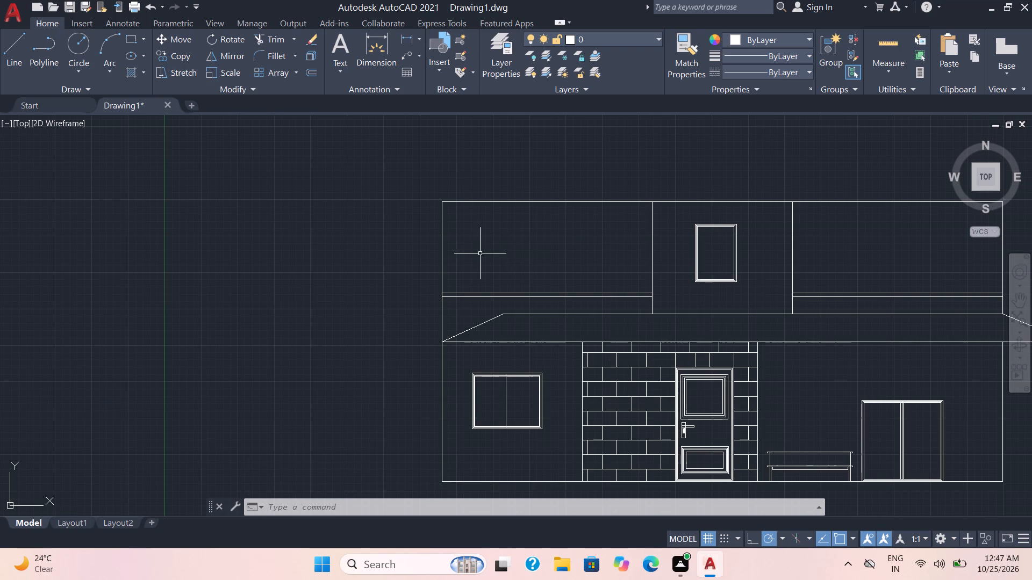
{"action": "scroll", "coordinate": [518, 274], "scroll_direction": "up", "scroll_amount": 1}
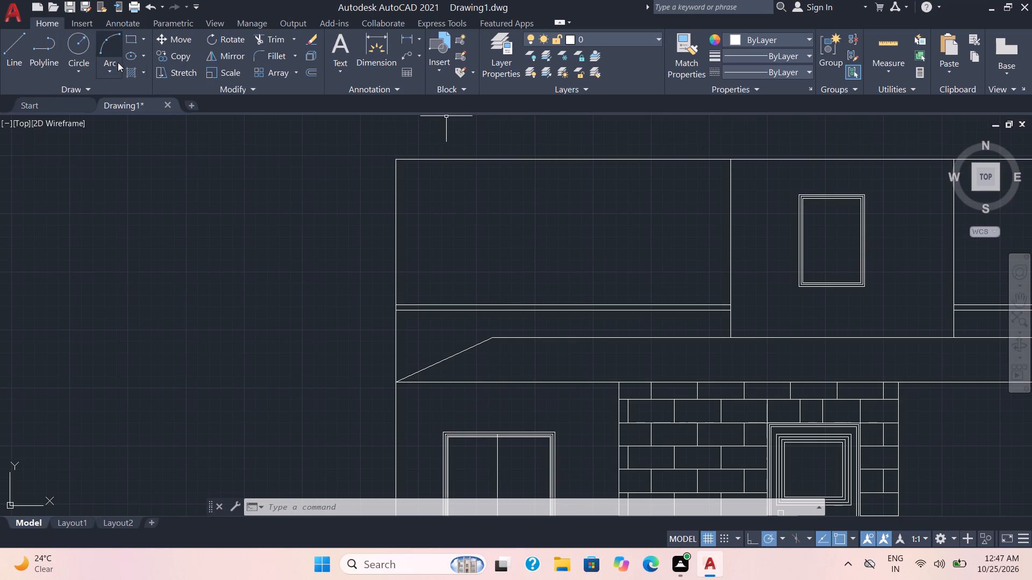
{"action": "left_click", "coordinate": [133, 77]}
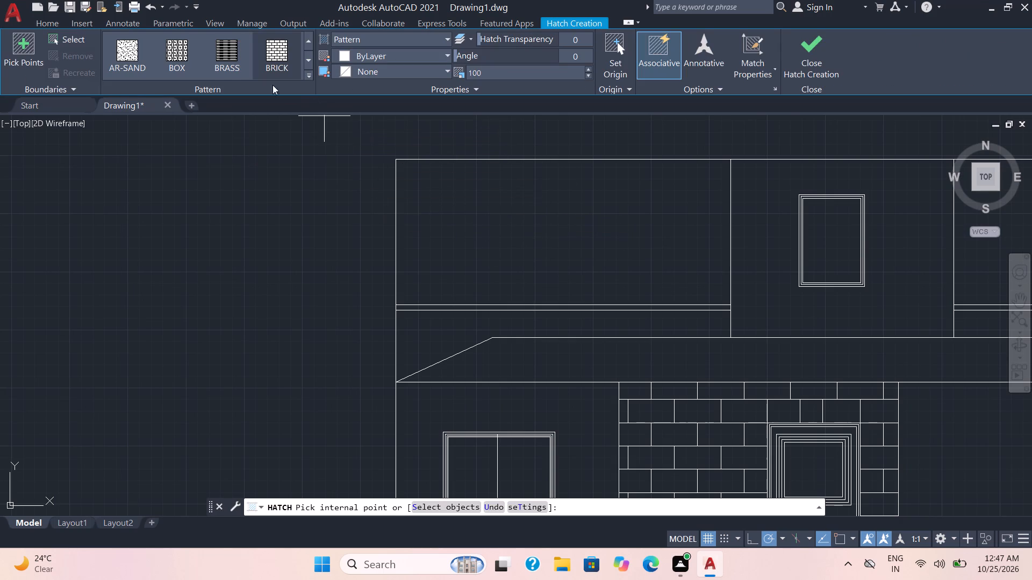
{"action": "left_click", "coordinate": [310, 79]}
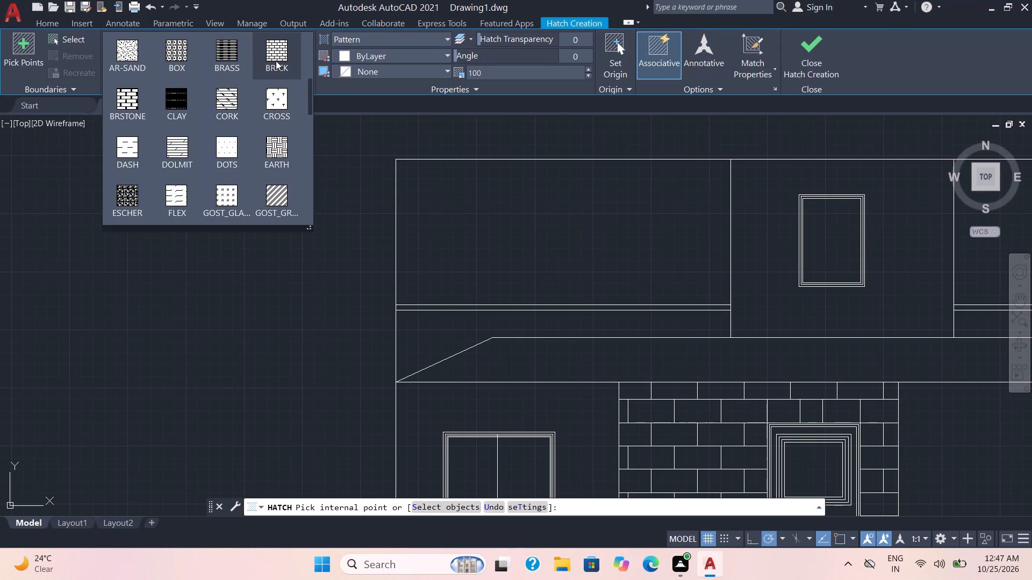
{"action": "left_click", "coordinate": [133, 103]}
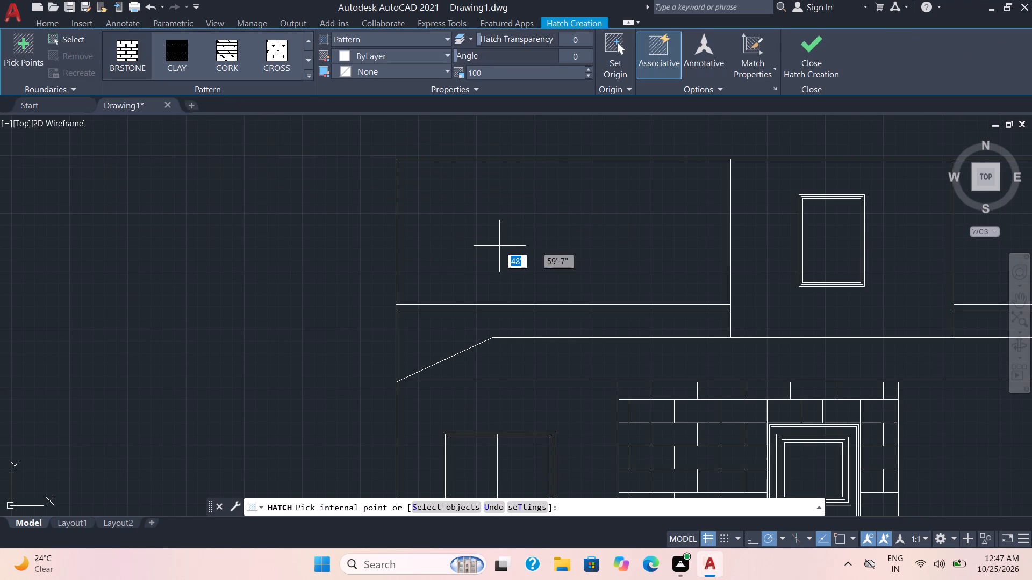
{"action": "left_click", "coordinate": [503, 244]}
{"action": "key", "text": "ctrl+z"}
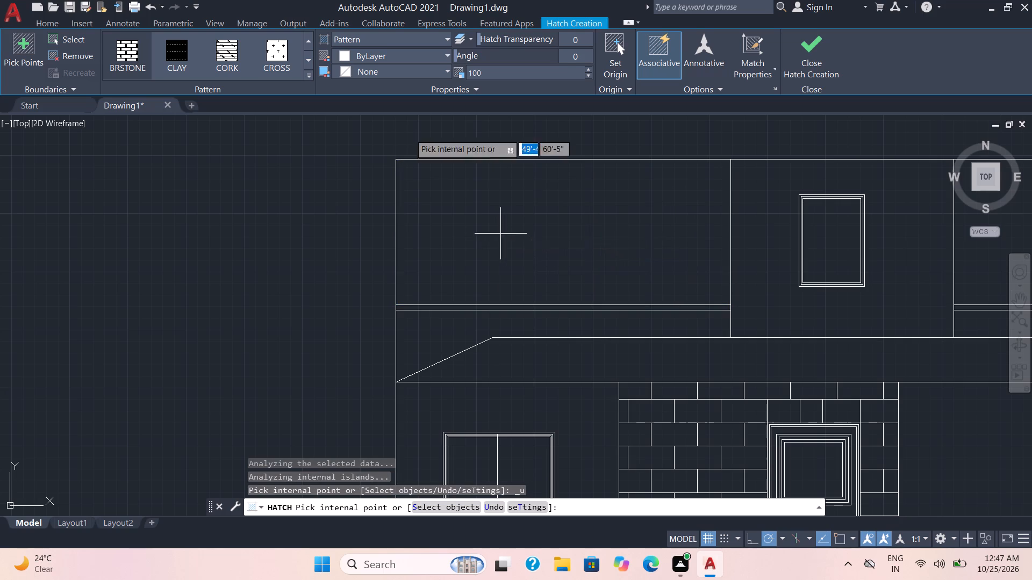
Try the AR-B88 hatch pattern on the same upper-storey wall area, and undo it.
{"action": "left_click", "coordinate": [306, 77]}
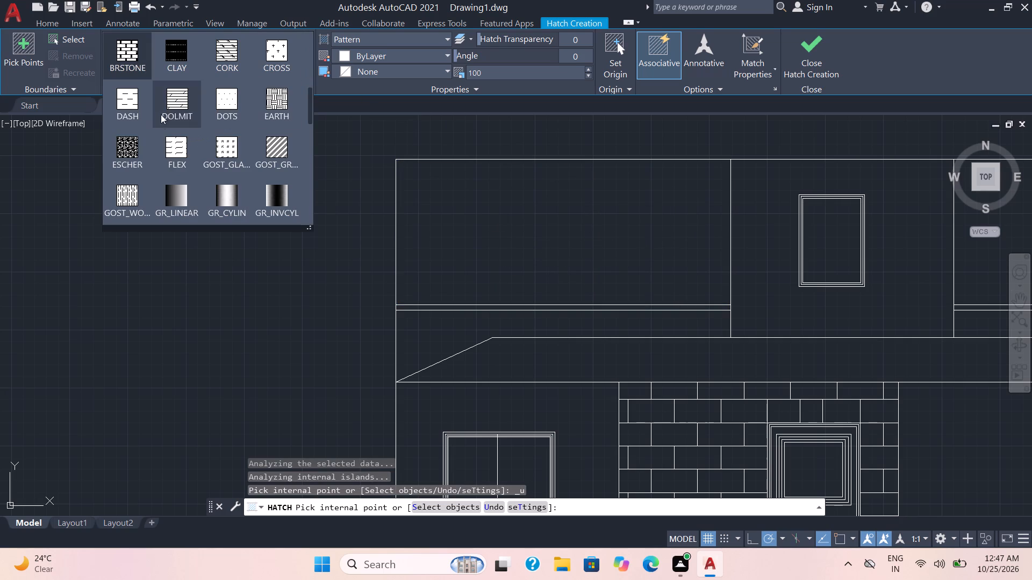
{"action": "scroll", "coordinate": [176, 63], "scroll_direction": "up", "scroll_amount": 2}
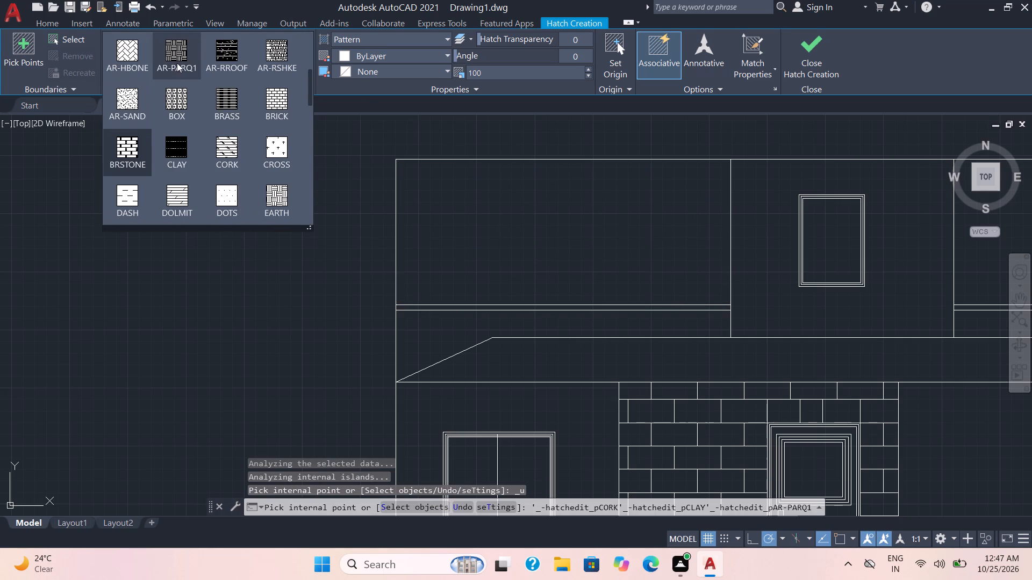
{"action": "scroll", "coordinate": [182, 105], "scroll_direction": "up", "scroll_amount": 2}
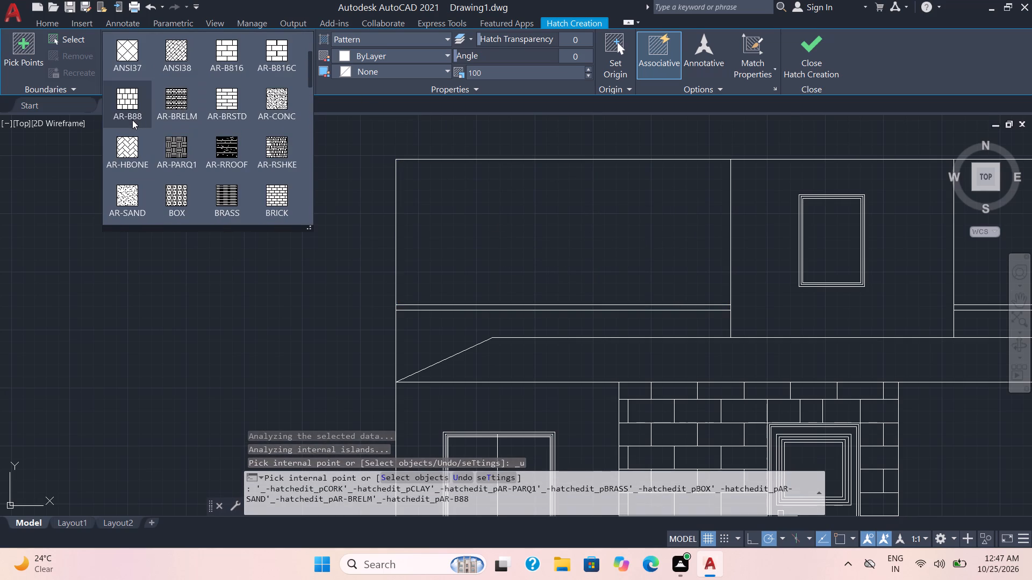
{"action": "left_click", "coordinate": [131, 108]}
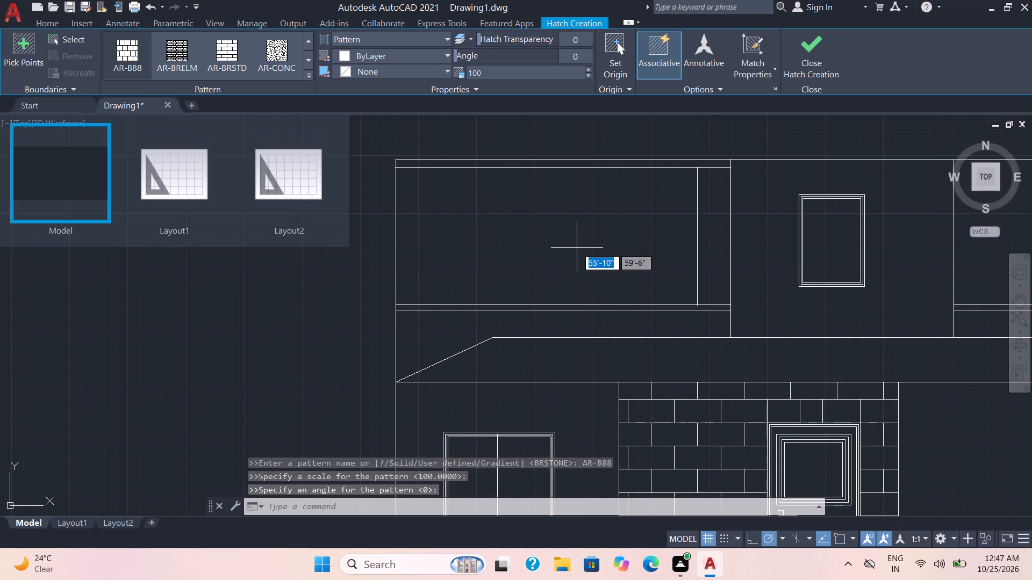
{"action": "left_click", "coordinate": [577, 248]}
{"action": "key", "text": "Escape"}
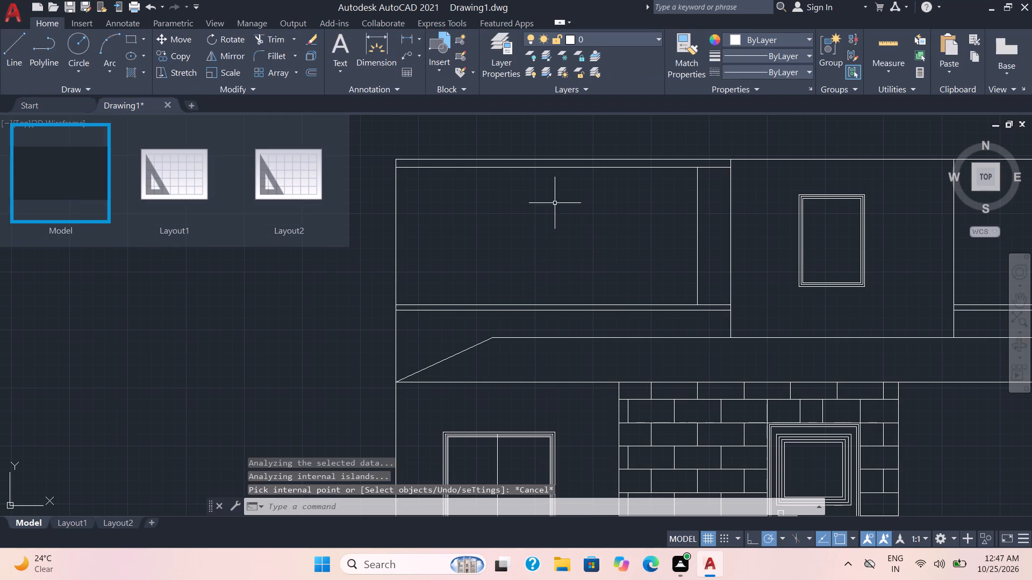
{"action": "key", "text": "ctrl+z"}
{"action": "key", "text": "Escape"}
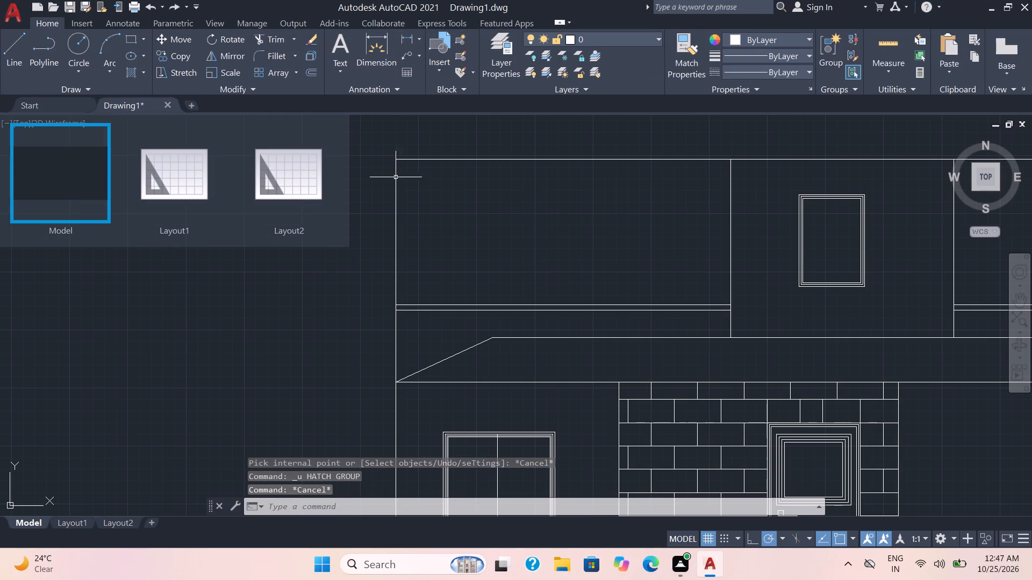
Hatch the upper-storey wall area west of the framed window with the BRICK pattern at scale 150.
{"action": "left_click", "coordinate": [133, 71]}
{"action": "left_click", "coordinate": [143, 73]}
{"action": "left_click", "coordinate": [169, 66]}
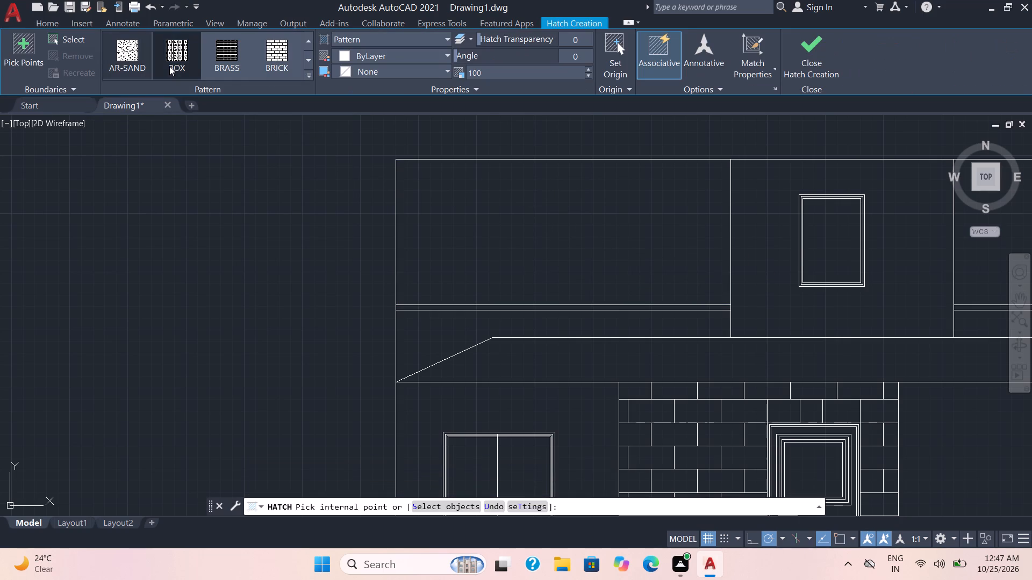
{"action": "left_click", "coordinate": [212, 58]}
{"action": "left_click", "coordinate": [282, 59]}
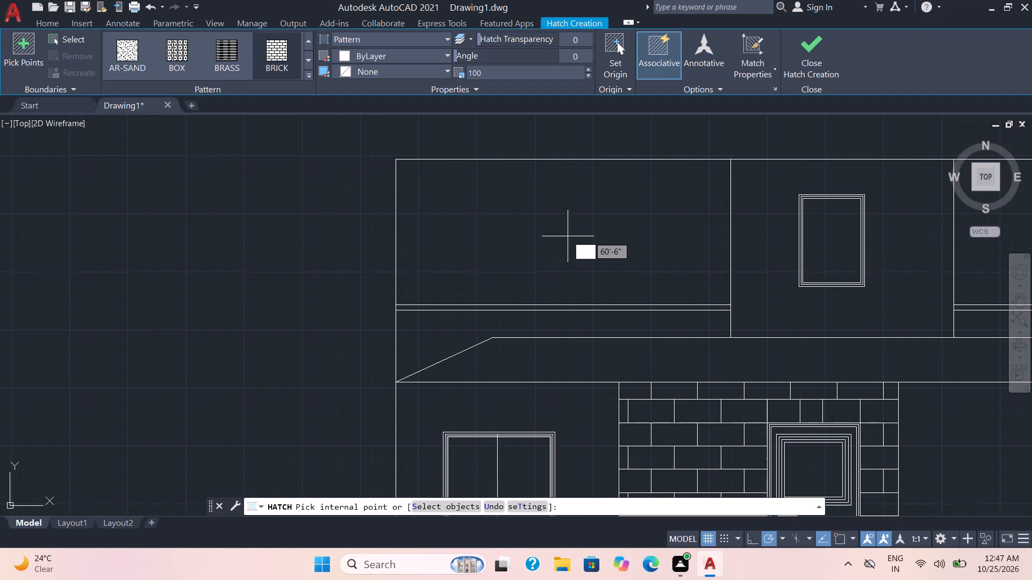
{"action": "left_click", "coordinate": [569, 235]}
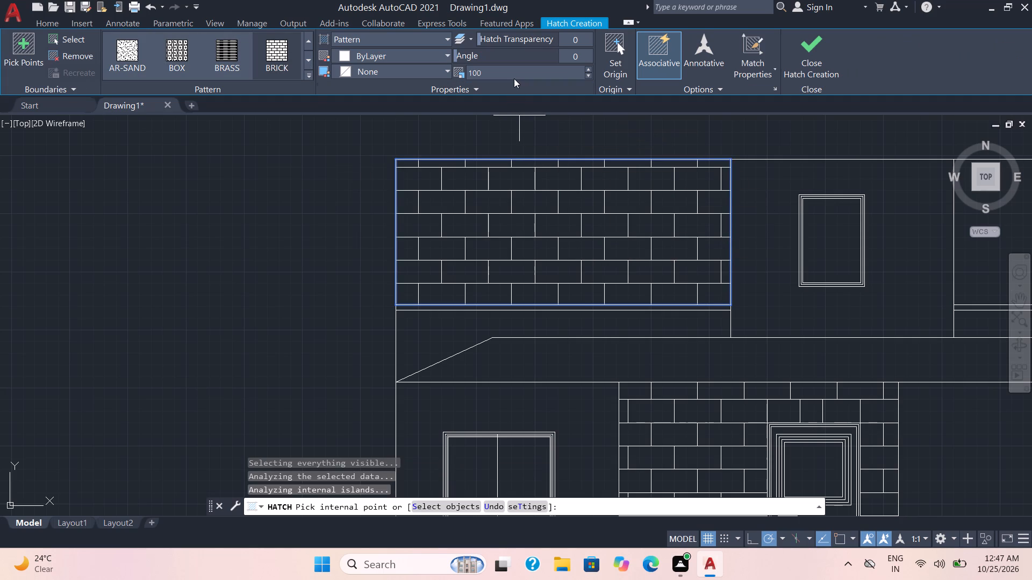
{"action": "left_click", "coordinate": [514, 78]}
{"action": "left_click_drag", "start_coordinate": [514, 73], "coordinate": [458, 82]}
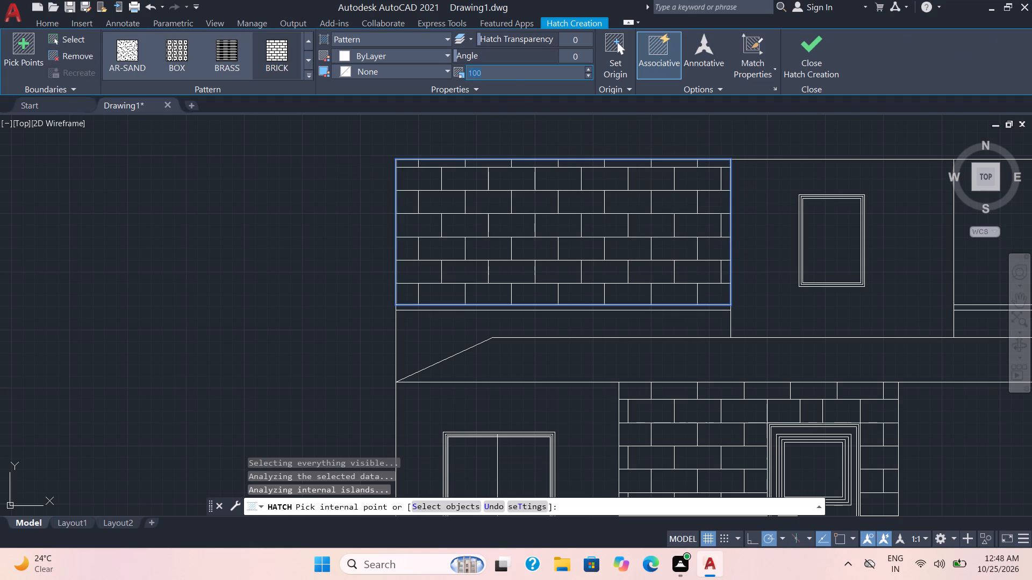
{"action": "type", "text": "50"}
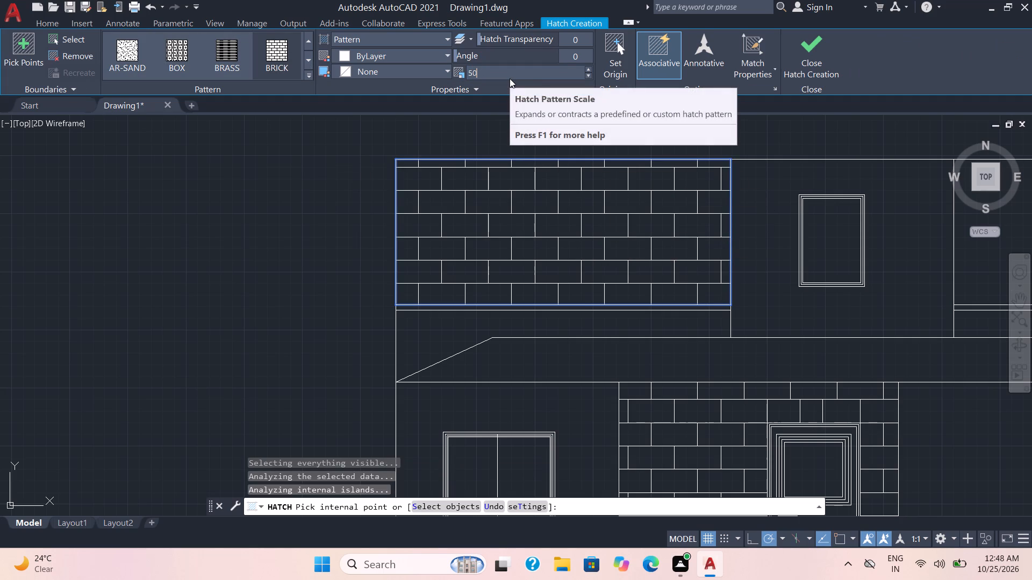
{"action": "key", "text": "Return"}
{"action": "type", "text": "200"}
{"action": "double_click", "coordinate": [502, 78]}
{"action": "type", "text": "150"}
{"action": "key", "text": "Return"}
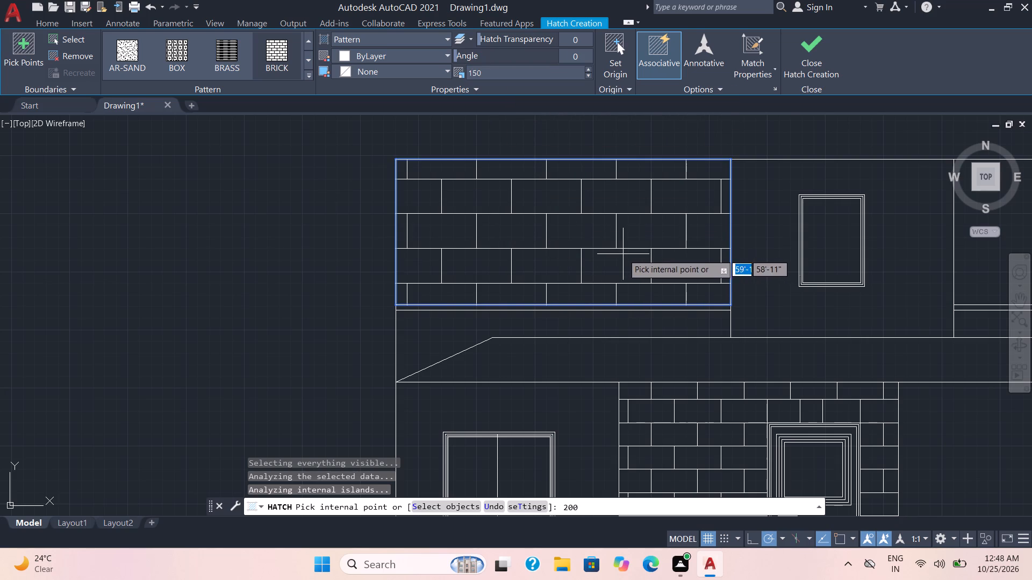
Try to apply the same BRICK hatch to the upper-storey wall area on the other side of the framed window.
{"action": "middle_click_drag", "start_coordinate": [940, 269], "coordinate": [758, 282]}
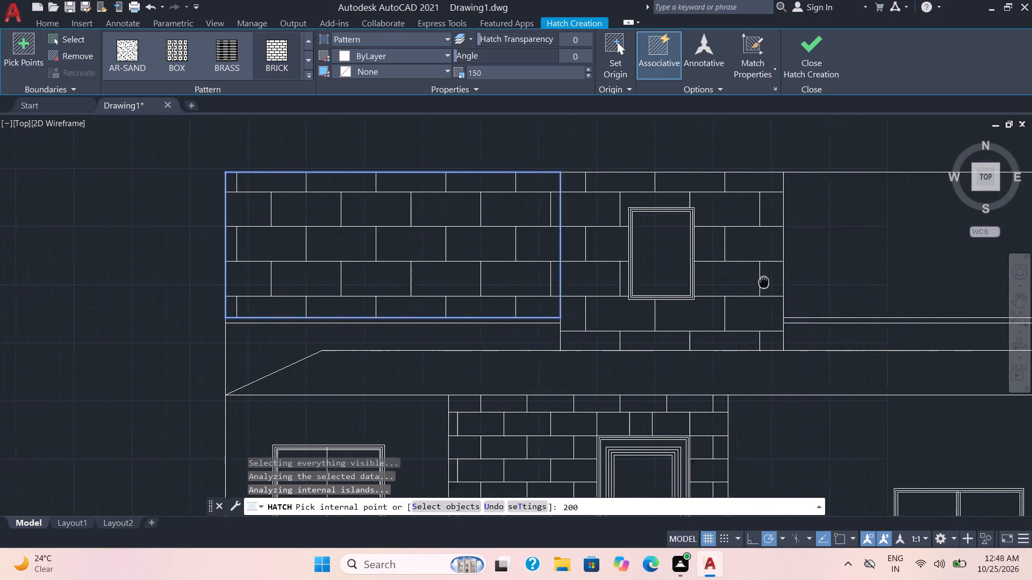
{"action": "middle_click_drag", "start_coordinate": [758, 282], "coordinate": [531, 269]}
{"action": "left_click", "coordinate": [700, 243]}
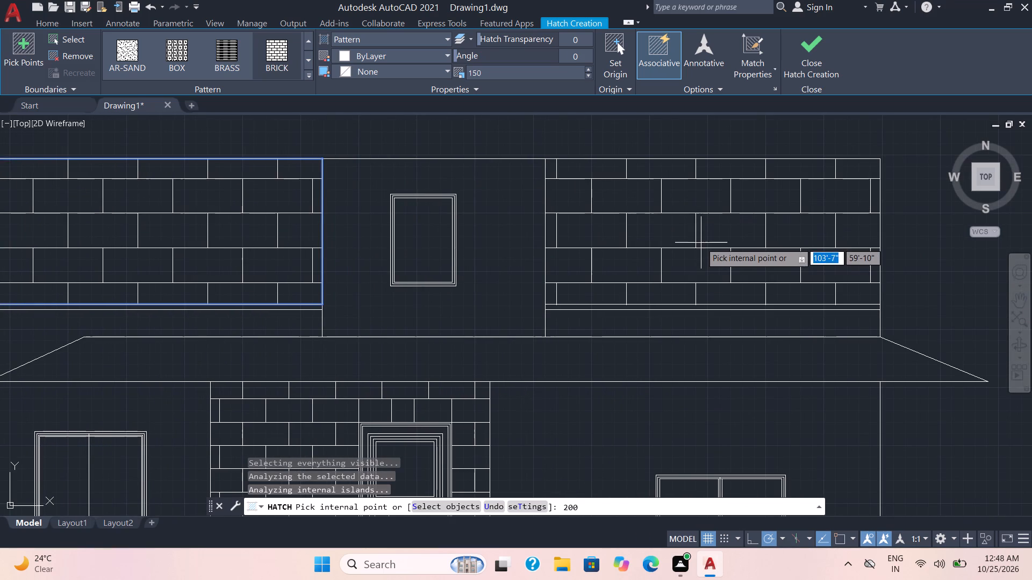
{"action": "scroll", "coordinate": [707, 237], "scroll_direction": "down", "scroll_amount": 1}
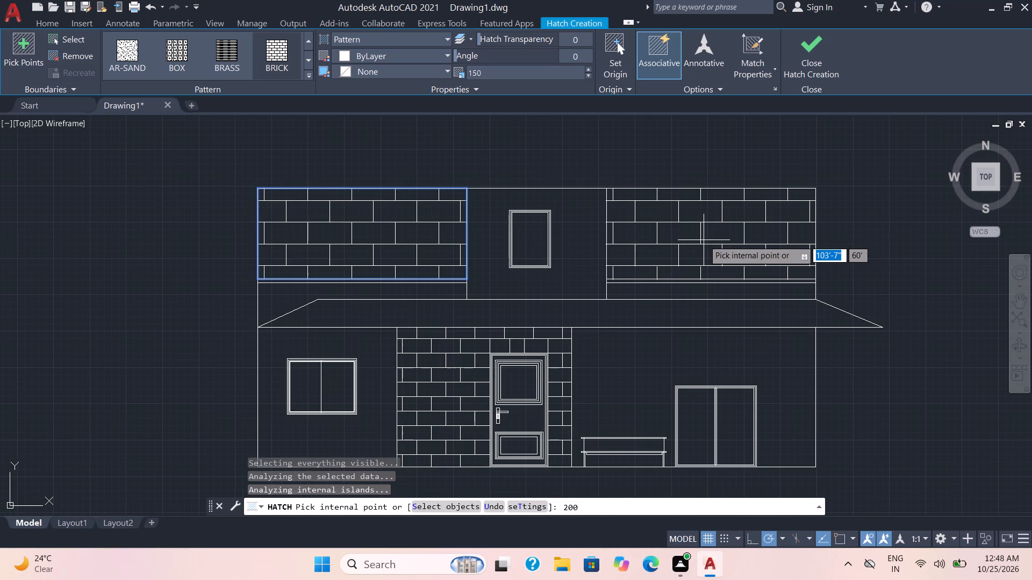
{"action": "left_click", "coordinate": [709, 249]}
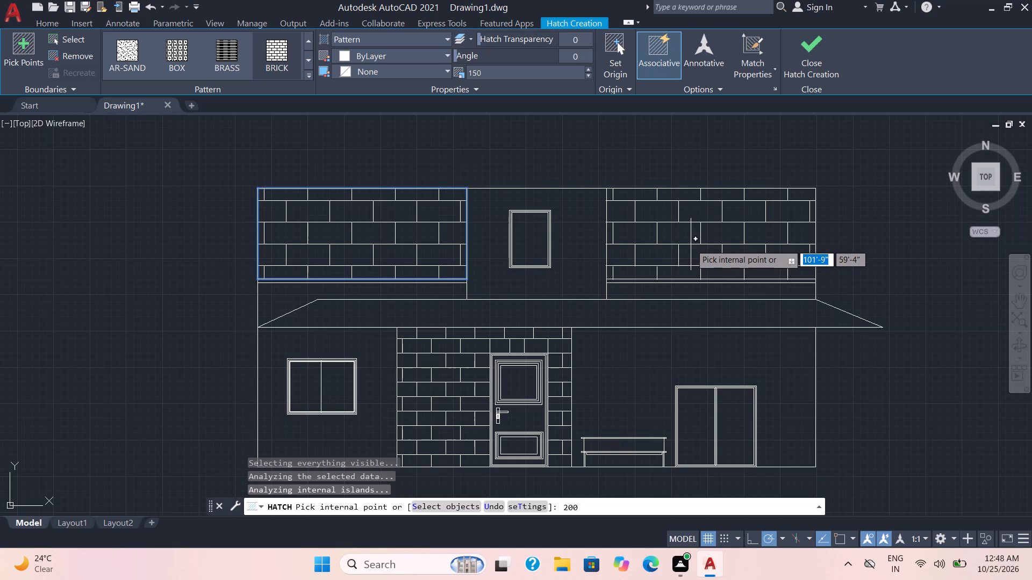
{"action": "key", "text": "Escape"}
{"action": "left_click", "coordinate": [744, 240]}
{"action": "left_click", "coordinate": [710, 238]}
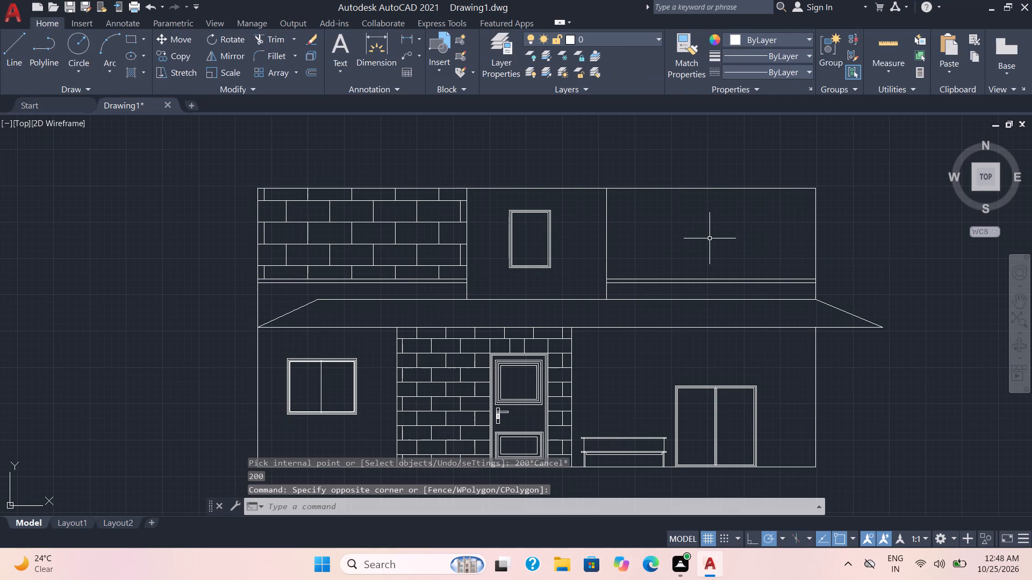
Undo the brick hatch and the upper-storey trims, extensions, offsets and framed window, back to the single base line and two vertical dividers.
{"action": "key", "text": "ctrl+z"}
{"action": "scroll", "coordinate": [726, 241], "scroll_direction": "down", "scroll_amount": 2}
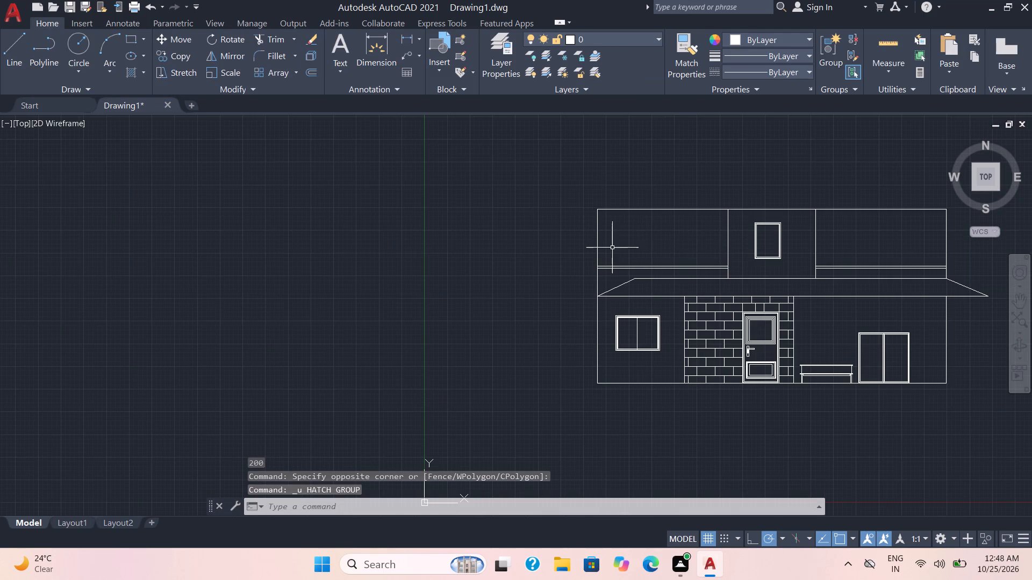
{"action": "key", "text": "space"}
{"action": "left_click", "coordinate": [622, 243]}
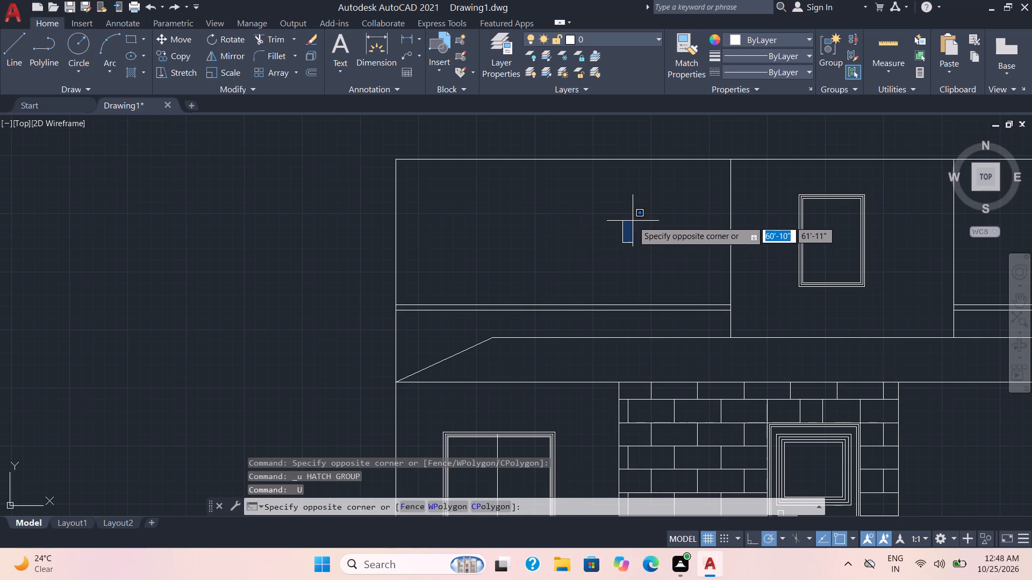
{"action": "key", "text": "Escape"}
{"action": "key", "text": "space"}
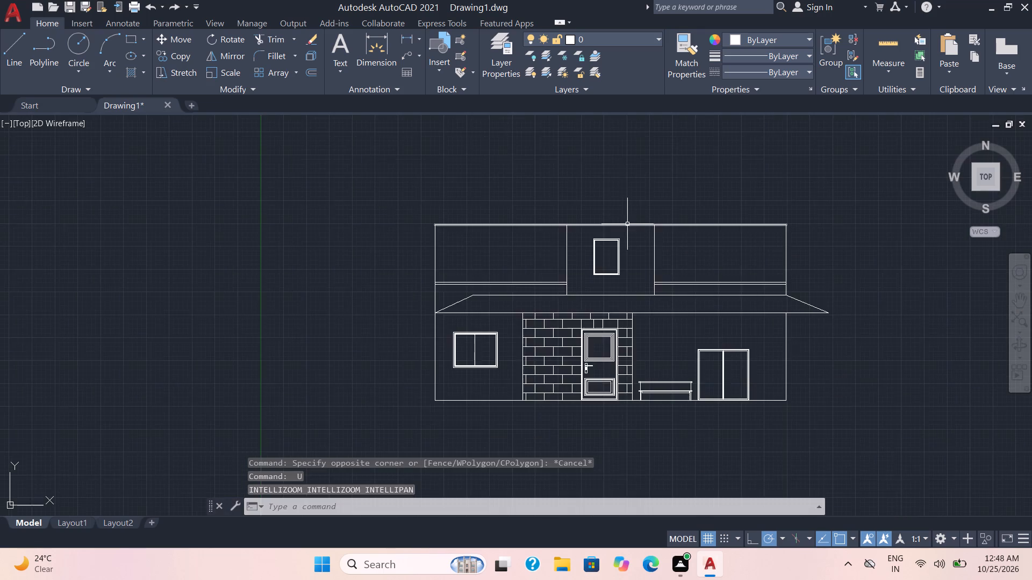
{"action": "key", "text": "space"}
{"action": "key", "text": "space"}
{"action": "key", "text": "space"}
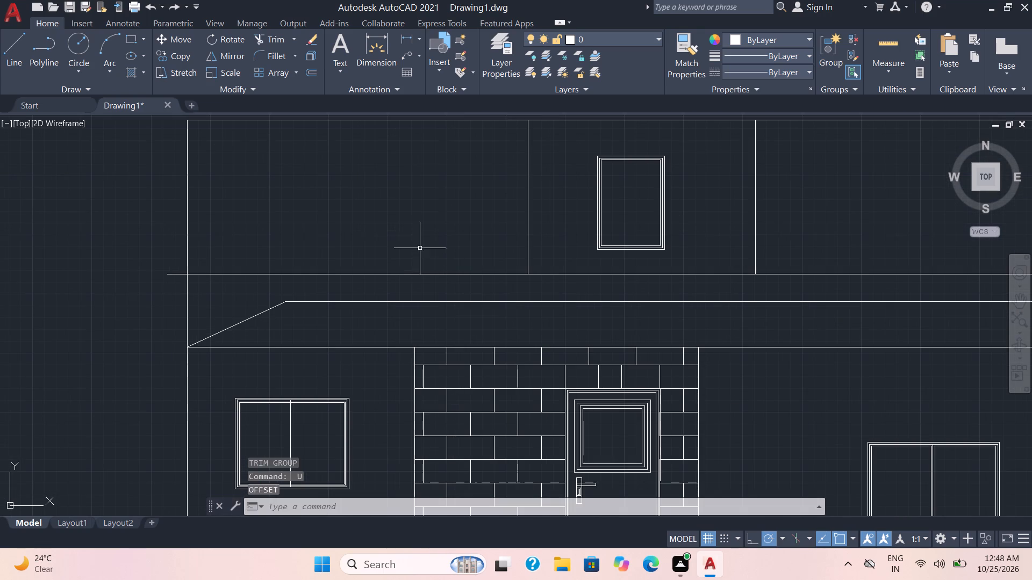
{"action": "key", "text": "ctrl+z"}
{"action": "key", "text": "ctrl+z"}
{"action": "key", "text": "ctrl+z"}
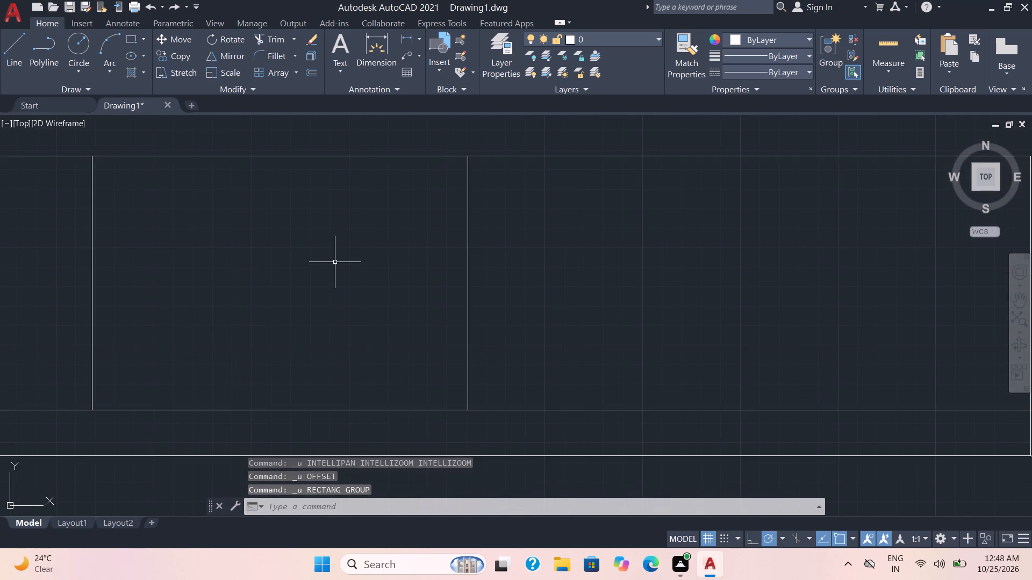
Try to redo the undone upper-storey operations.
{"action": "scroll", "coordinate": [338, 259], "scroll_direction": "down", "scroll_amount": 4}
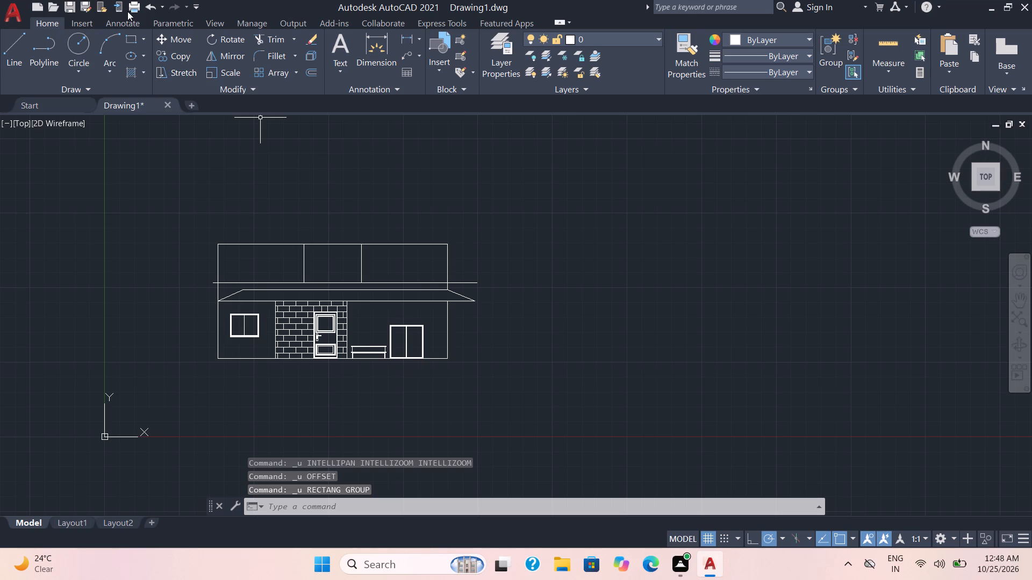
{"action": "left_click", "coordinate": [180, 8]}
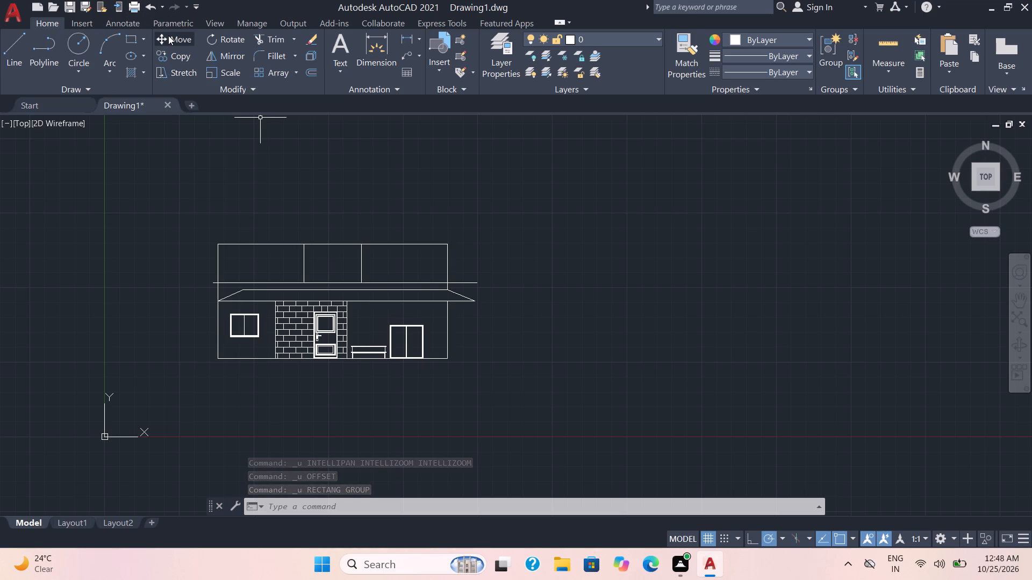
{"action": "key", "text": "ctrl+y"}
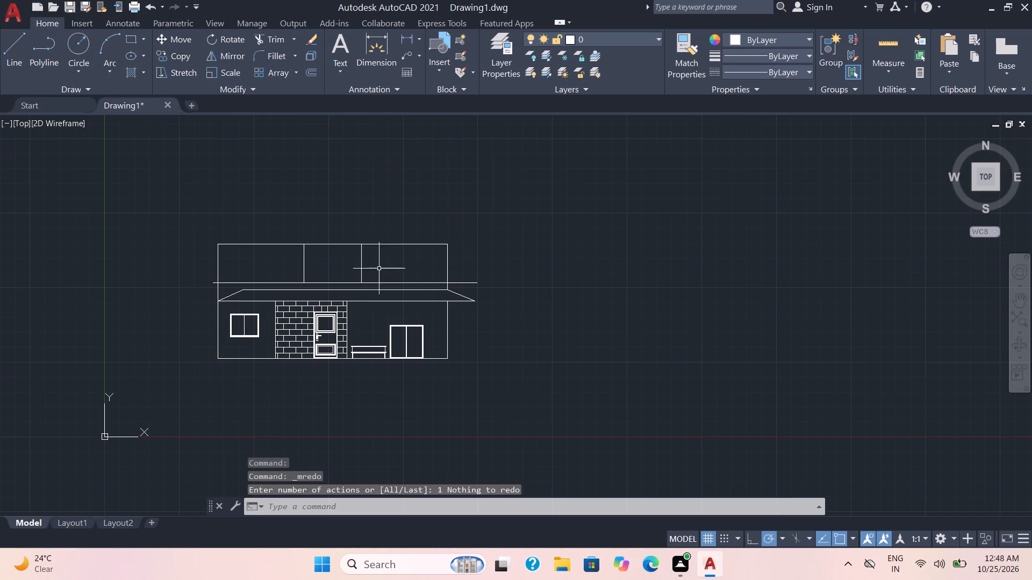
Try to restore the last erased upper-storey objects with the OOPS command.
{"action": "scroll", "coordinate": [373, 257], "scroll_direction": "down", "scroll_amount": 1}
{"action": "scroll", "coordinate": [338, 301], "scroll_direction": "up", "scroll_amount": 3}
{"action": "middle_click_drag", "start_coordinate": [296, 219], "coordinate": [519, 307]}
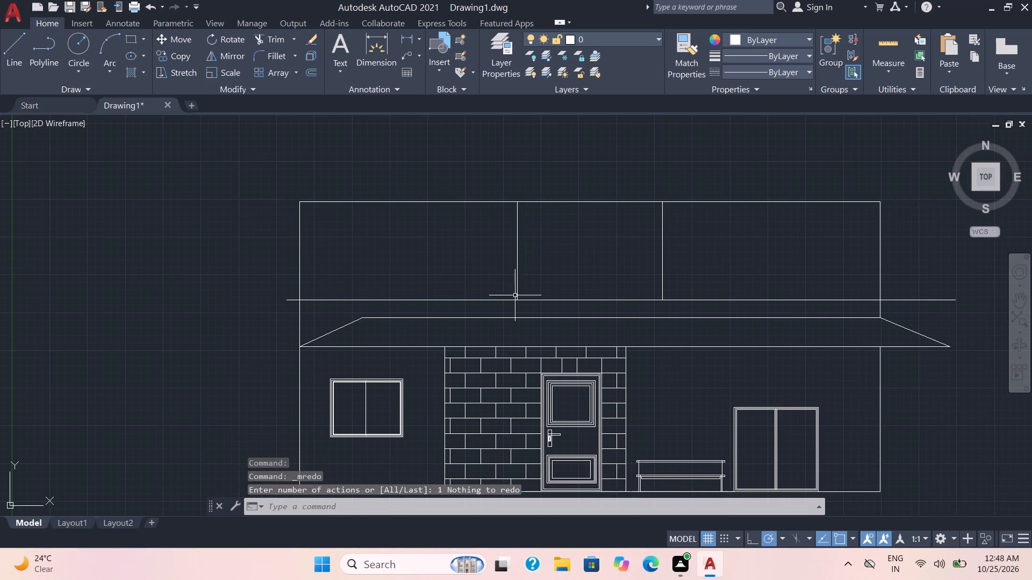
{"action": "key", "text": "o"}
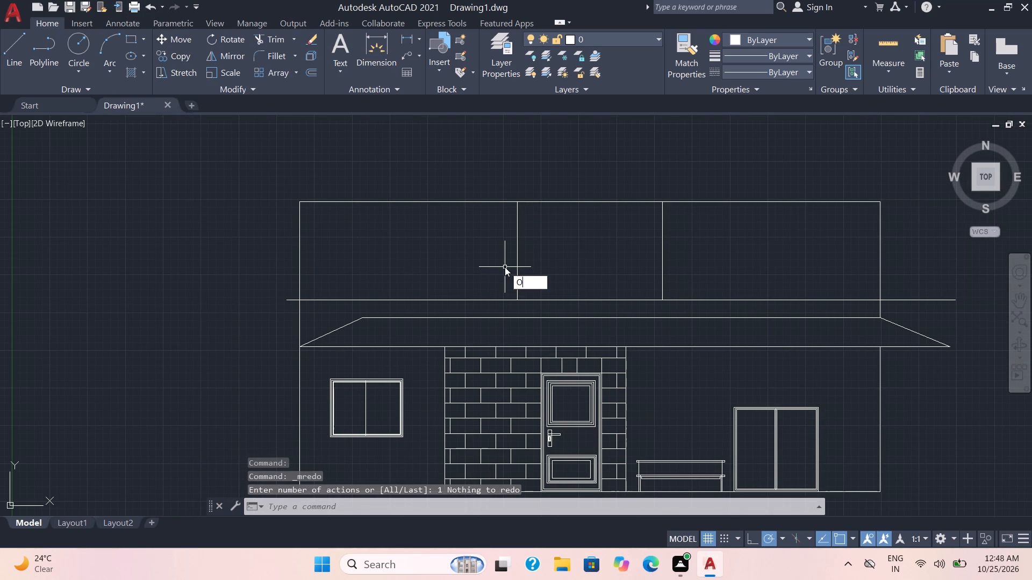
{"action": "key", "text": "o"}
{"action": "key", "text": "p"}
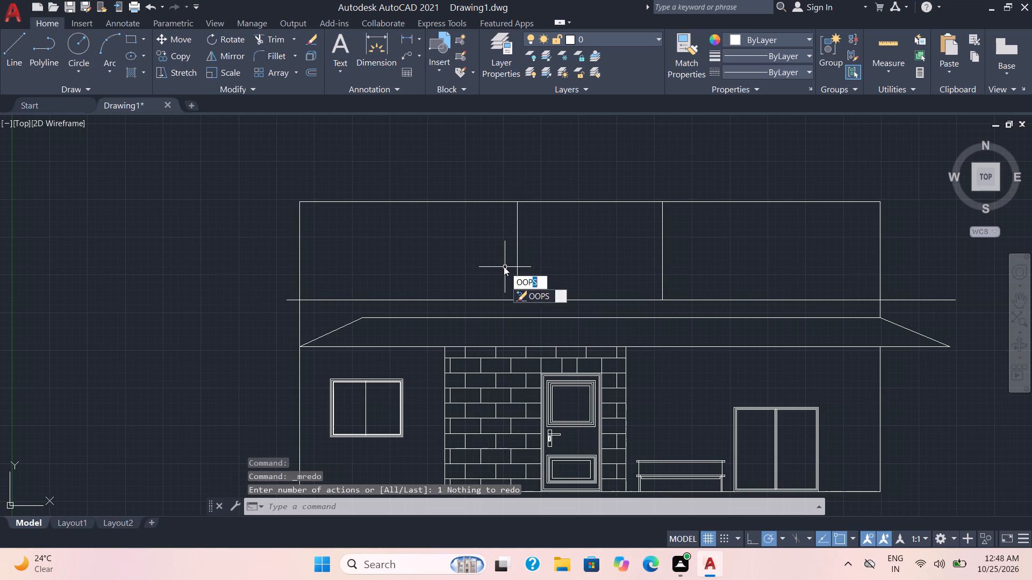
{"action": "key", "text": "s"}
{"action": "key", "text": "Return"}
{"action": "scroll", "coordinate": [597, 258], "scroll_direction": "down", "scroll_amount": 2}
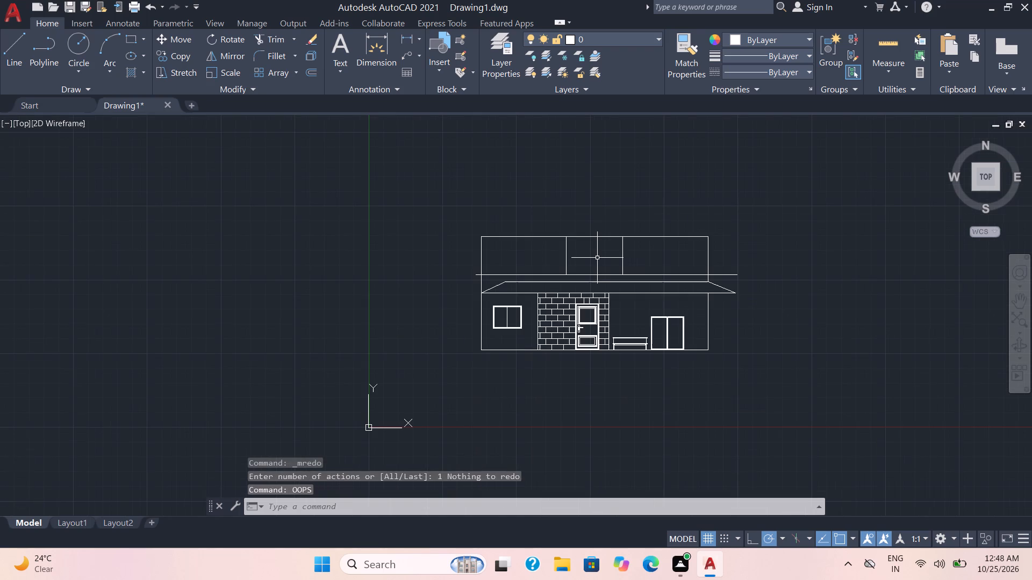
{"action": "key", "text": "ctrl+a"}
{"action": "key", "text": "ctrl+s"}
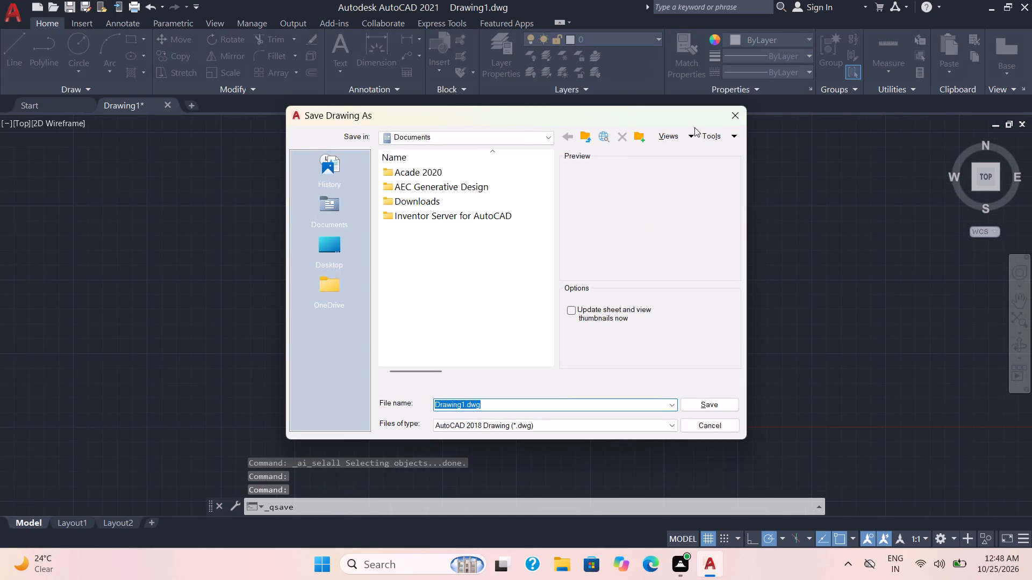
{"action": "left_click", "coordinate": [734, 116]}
Offset the upper storey's horizontal base line 6" upward.
{"action": "scroll", "coordinate": [611, 278], "scroll_direction": "up", "scroll_amount": 3}
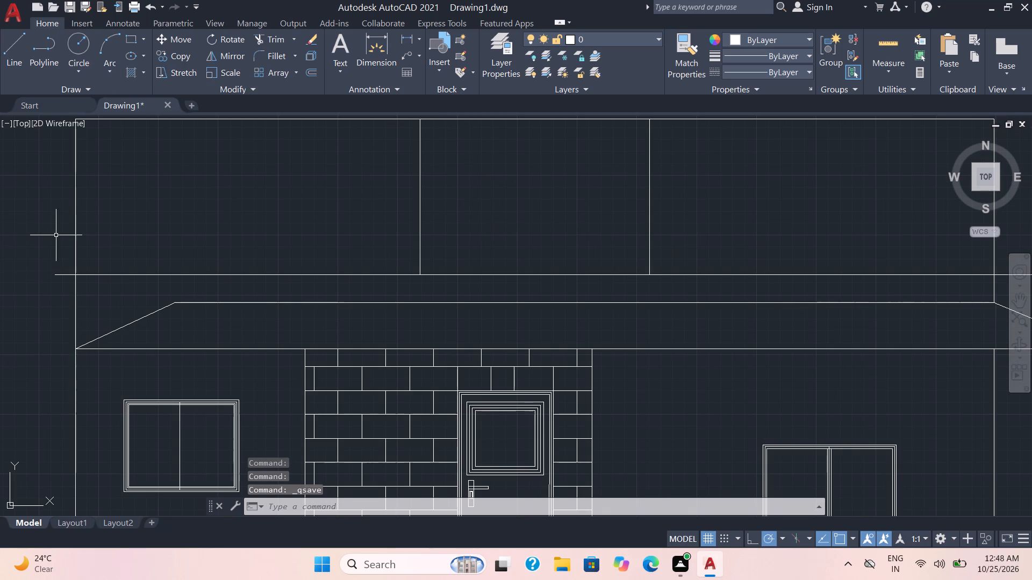
{"action": "key", "text": "o"}
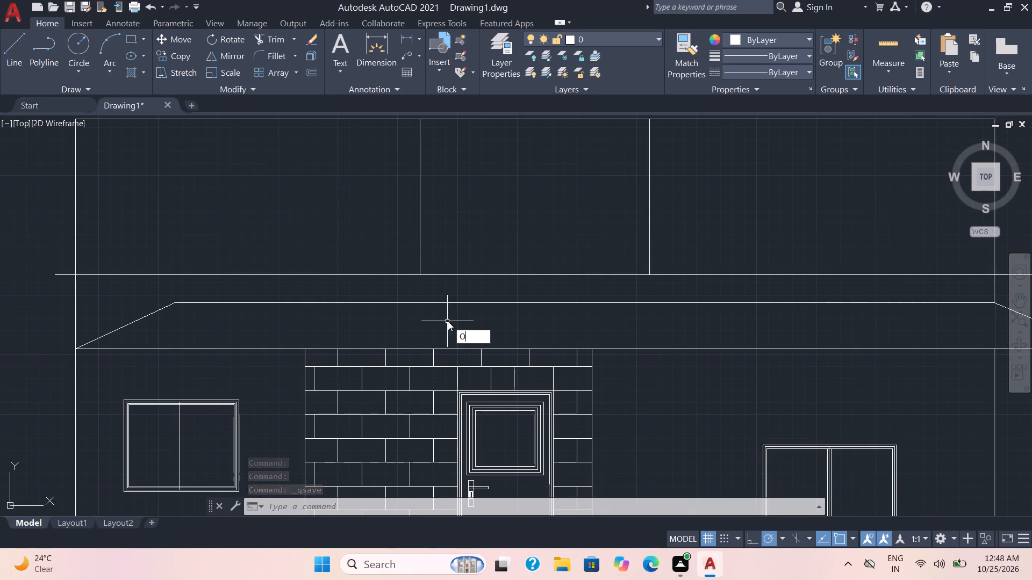
{"action": "key", "text": "Return"}
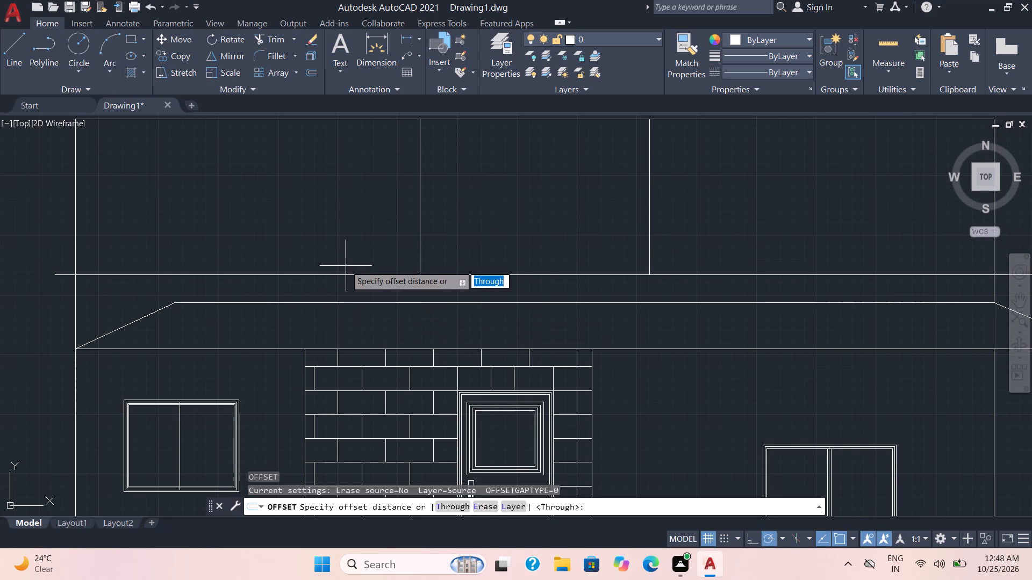
{"action": "type", "text": "6\""}
{"action": "key", "text": "Return"}
{"action": "left_click", "coordinate": [341, 273]}
{"action": "left_click", "coordinate": [343, 262]}
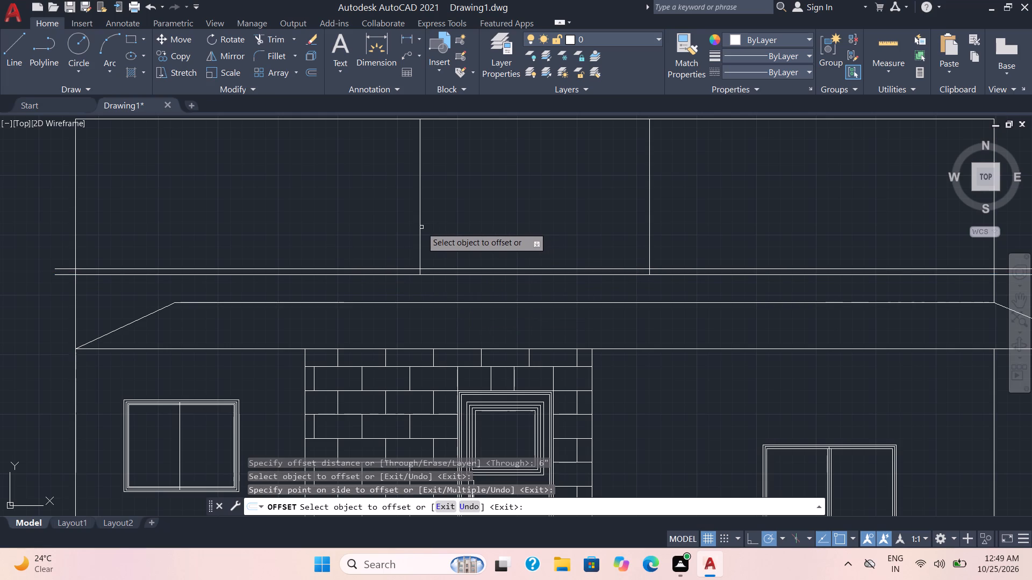
Extend the two upper-storey vertical dividers down to the top line of the sloped roof.
{"action": "left_click", "coordinate": [275, 41]}
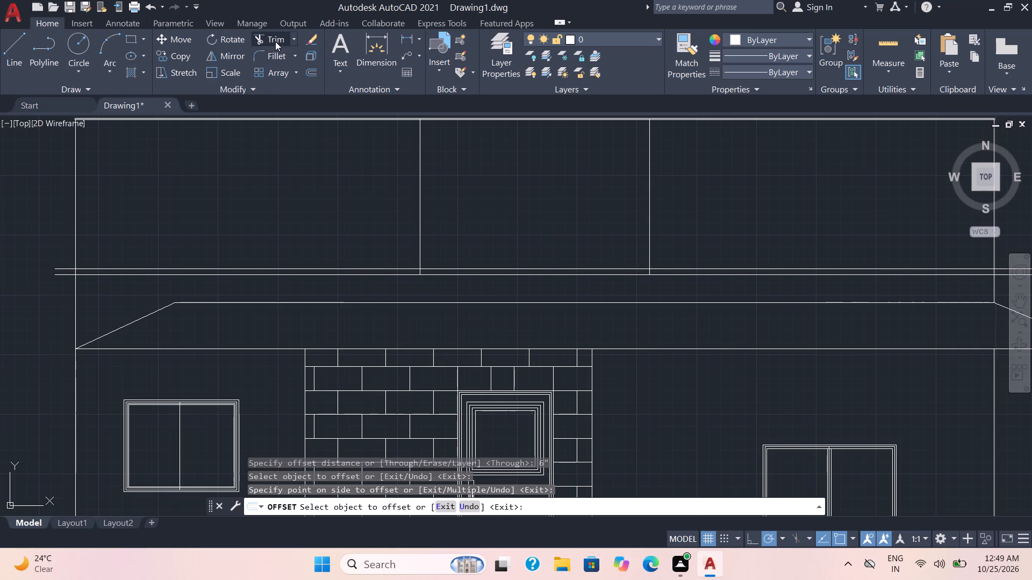
{"action": "left_click", "coordinate": [420, 226], "text": "shift"}
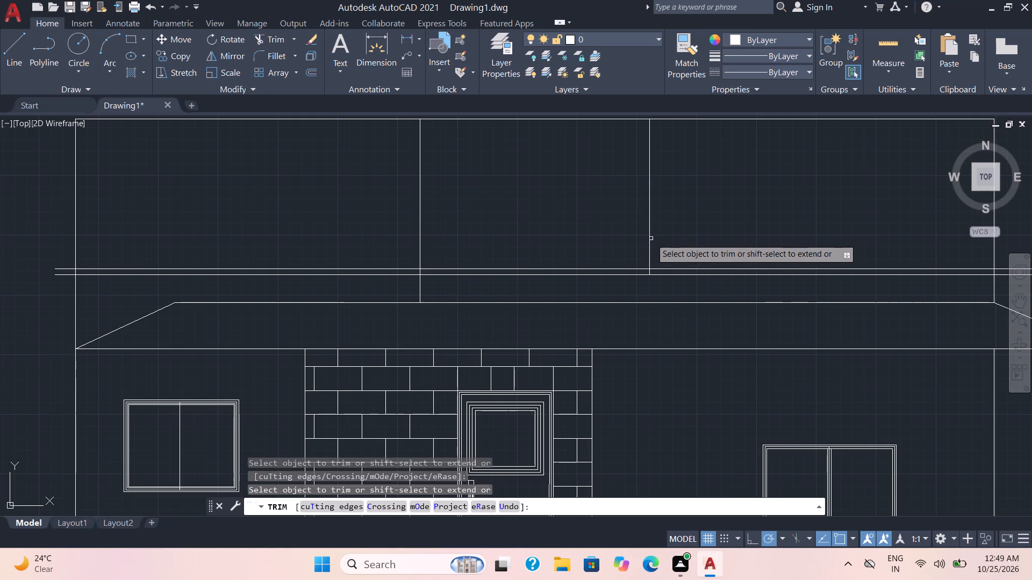
{"action": "left_click", "coordinate": [648, 240], "text": "shift"}
Trim the double horizontal line between the two dividers and where it overhangs both outer walls.
{"action": "left_click_drag", "start_coordinate": [571, 273], "coordinate": [546, 253]}
{"action": "left_click_drag", "start_coordinate": [71, 244], "coordinate": [61, 284]}
{"action": "middle_click_drag", "start_coordinate": [691, 282], "coordinate": [313, 289]}
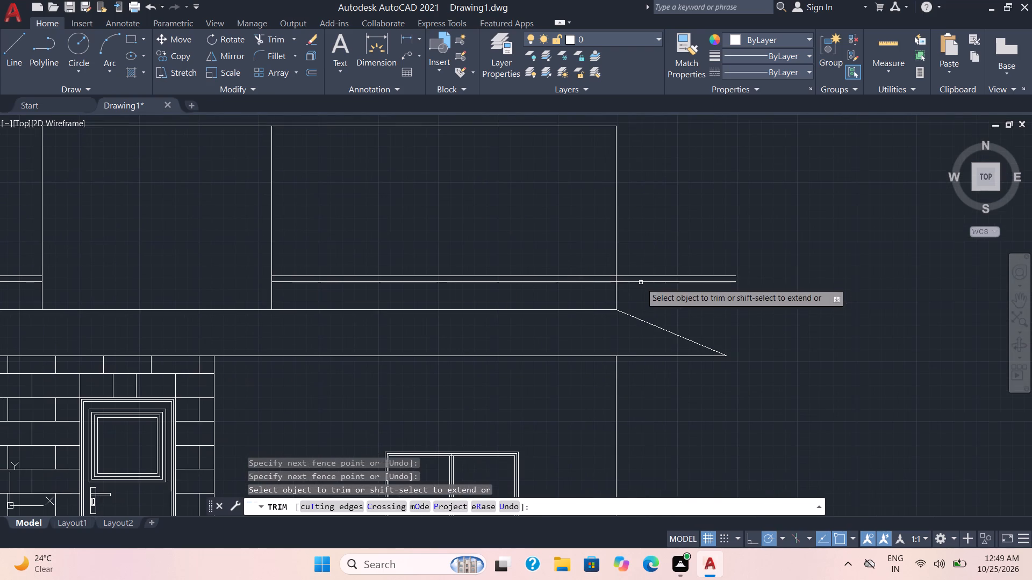
{"action": "left_click_drag", "start_coordinate": [627, 262], "coordinate": [689, 315]}
{"action": "scroll", "coordinate": [461, 249], "scroll_direction": "down", "scroll_amount": 2}
{"action": "middle_click_drag", "start_coordinate": [344, 229], "coordinate": [516, 262]}
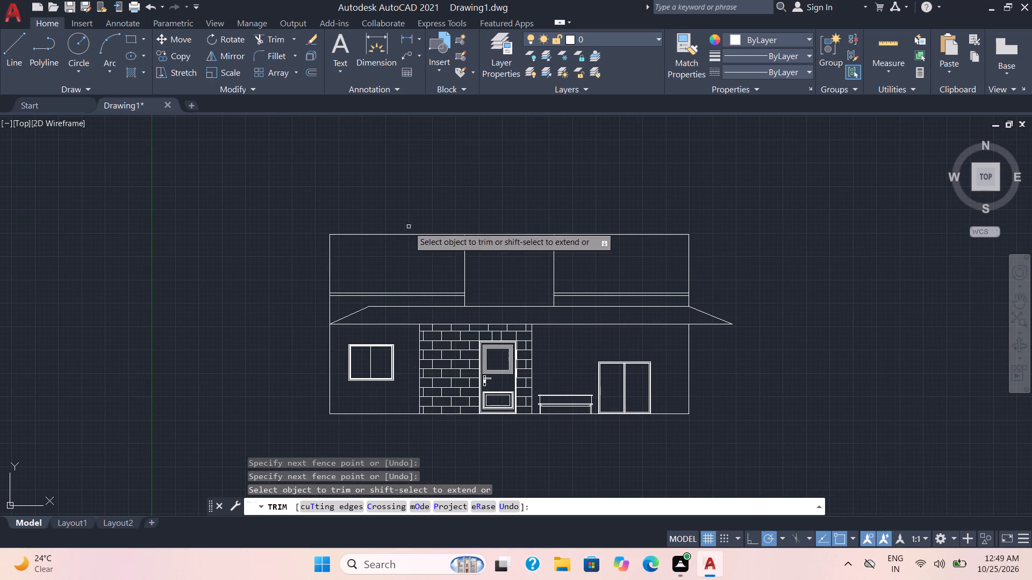
{"action": "key", "text": "Escape"}
Draw a window rectangle about 7'-6" by 9'-1" in the upper storey's central bay.
{"action": "scroll", "coordinate": [407, 251], "scroll_direction": "up", "scroll_amount": 1}
{"action": "middle_click_drag", "start_coordinate": [413, 257], "coordinate": [526, 262]}
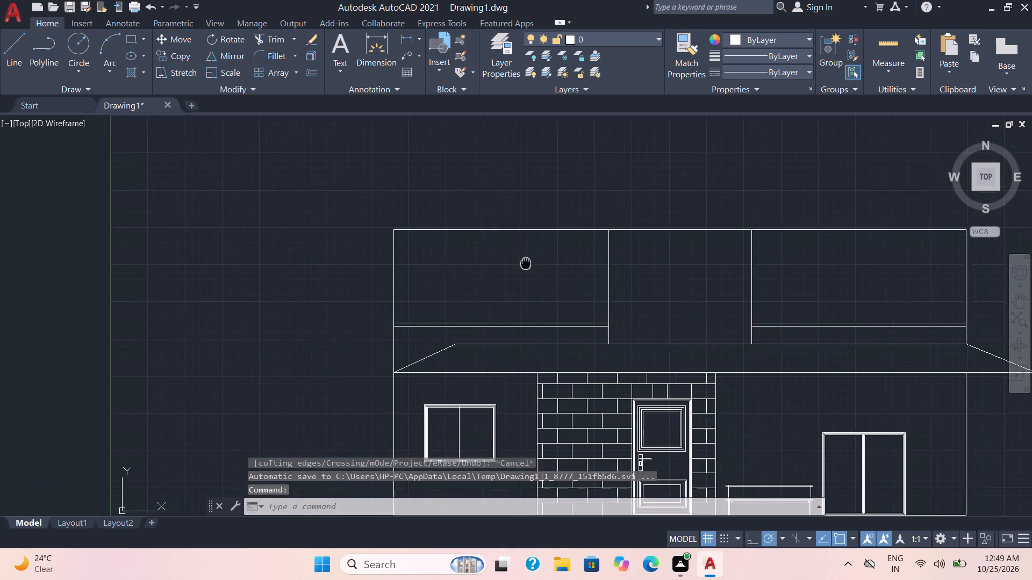
{"action": "middle_click_drag", "start_coordinate": [526, 262], "coordinate": [497, 225]}
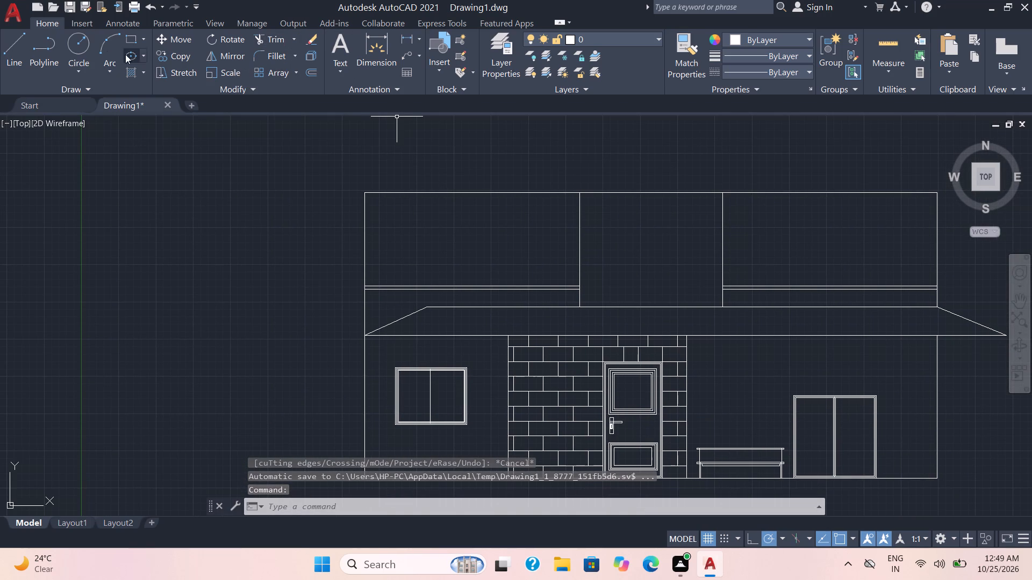
{"action": "left_click", "coordinate": [133, 37]}
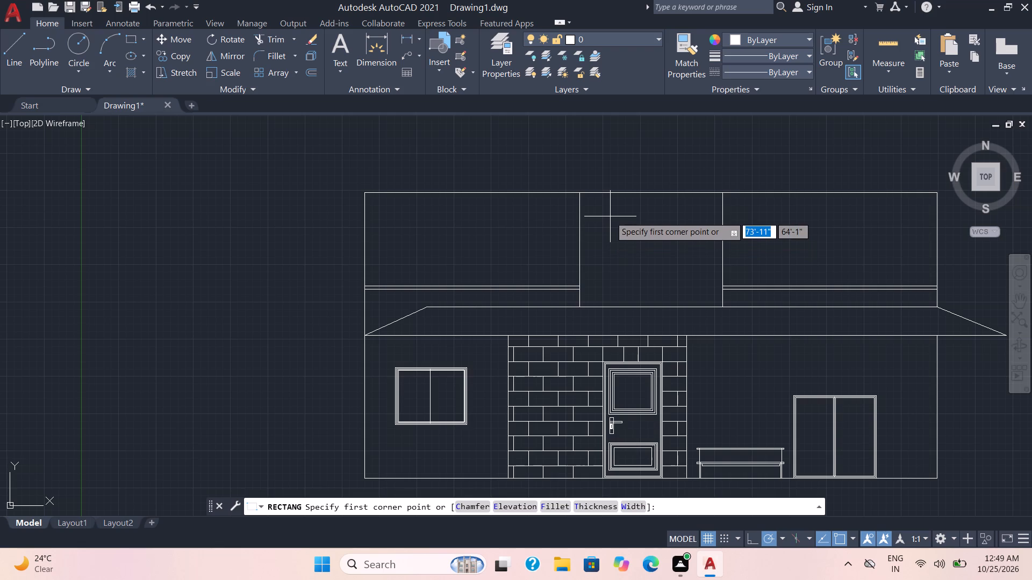
{"action": "left_click", "coordinate": [610, 216]}
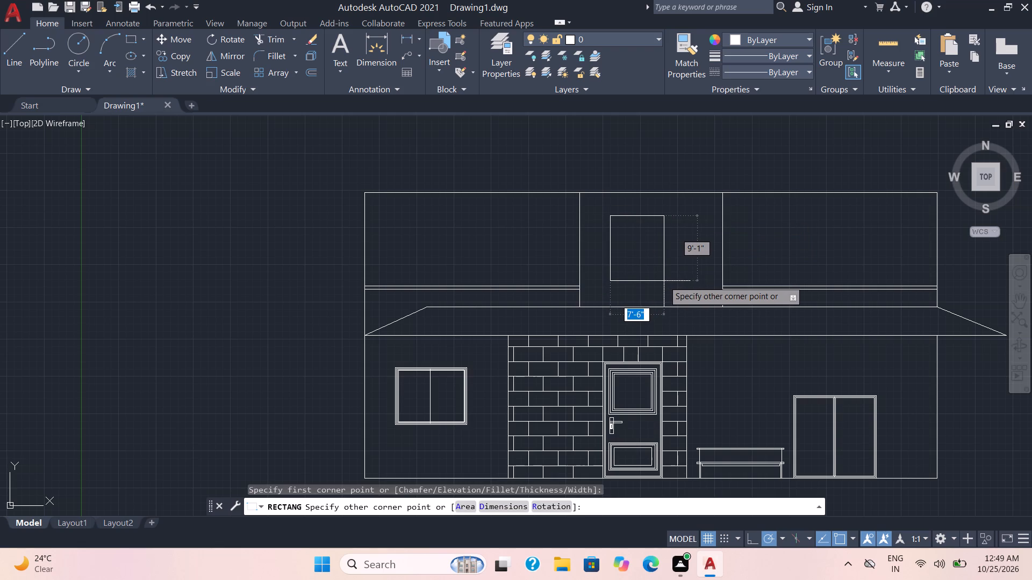
{"action": "left_click", "coordinate": [664, 281]}
Offset the central window rectangle inward by 2" twice to form a triple-line frame.
{"action": "key", "text": "o"}
{"action": "key", "text": "Return"}
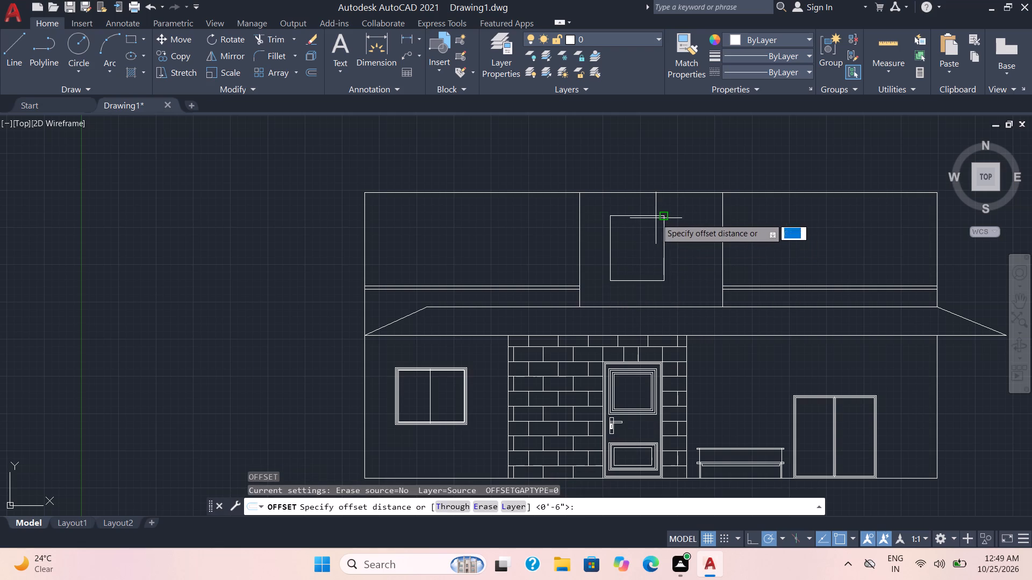
{"action": "key", "text": "2"}
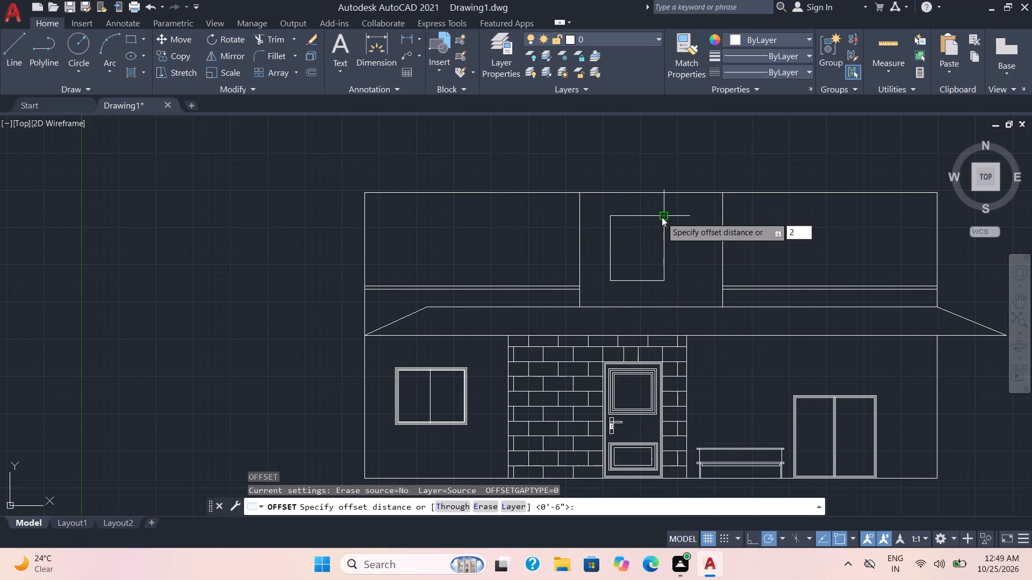
{"action": "key", "text": "shift+quotedbl"}
{"action": "key", "text": "Return"}
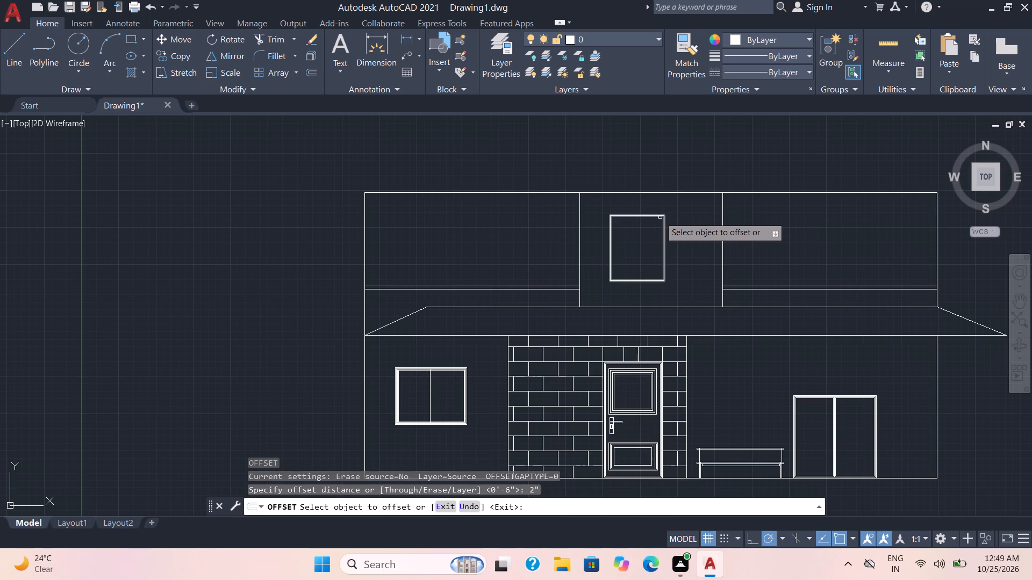
{"action": "left_click", "coordinate": [662, 216]}
{"action": "left_click", "coordinate": [649, 233]}
{"action": "scroll", "coordinate": [660, 218], "scroll_direction": "up", "scroll_amount": 2}
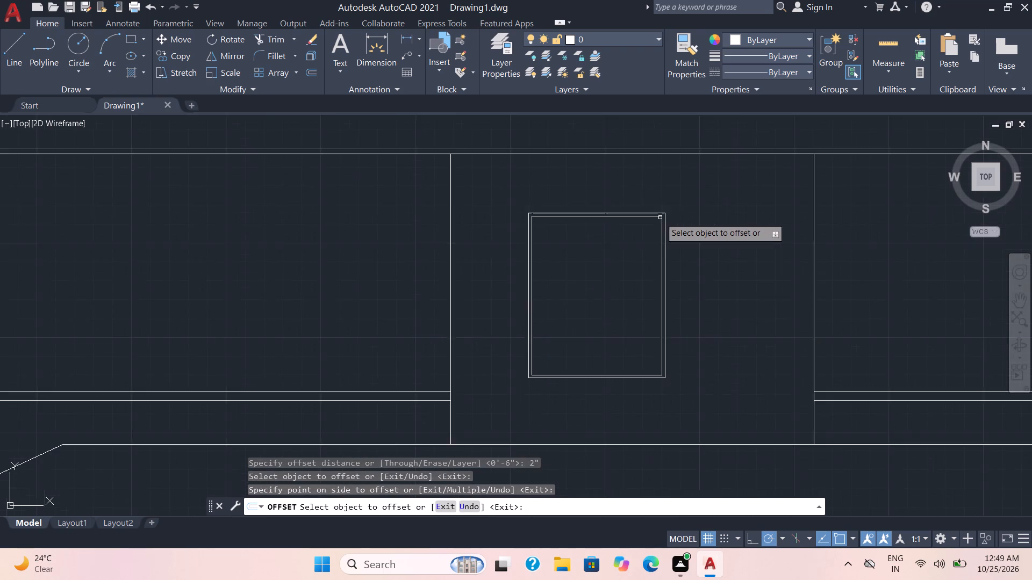
{"action": "scroll", "coordinate": [660, 218], "scroll_direction": "up", "scroll_amount": 1}
{"action": "left_click", "coordinate": [659, 216]}
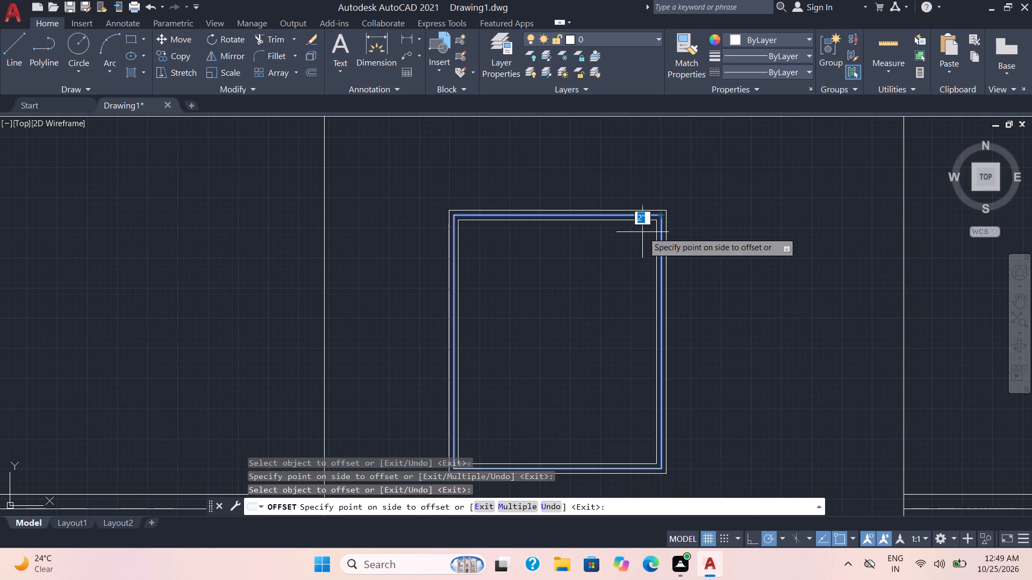
{"action": "left_click", "coordinate": [641, 235]}
{"action": "scroll", "coordinate": [644, 230], "scroll_direction": "down", "scroll_amount": 3}
{"action": "key", "text": "Escape"}
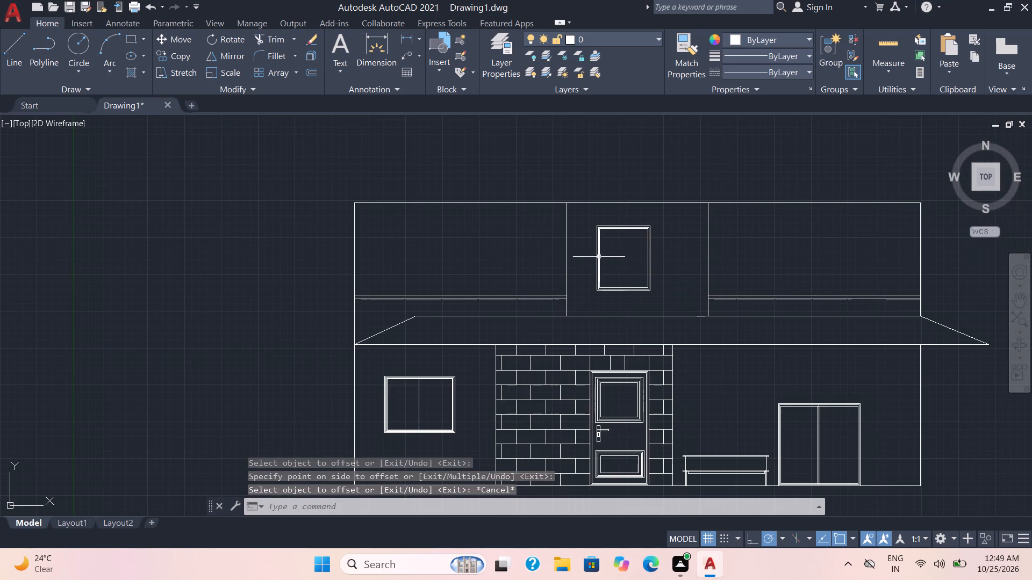
Copy the framed window from its inner lower-east corner to two spots in the west bay, resting on the double line.
{"action": "left_click_drag", "start_coordinate": [666, 269], "coordinate": [656, 270]}
{"action": "left_click", "coordinate": [611, 268]}
{"action": "key", "text": "c"}
{"action": "key", "text": "o"}
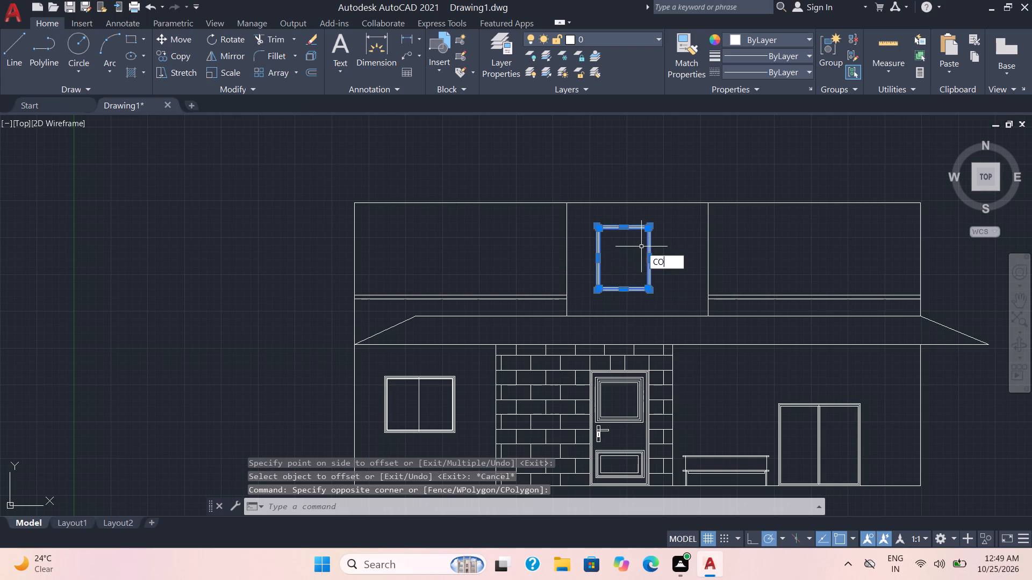
{"action": "key", "text": "Return"}
{"action": "left_click", "coordinate": [649, 285]}
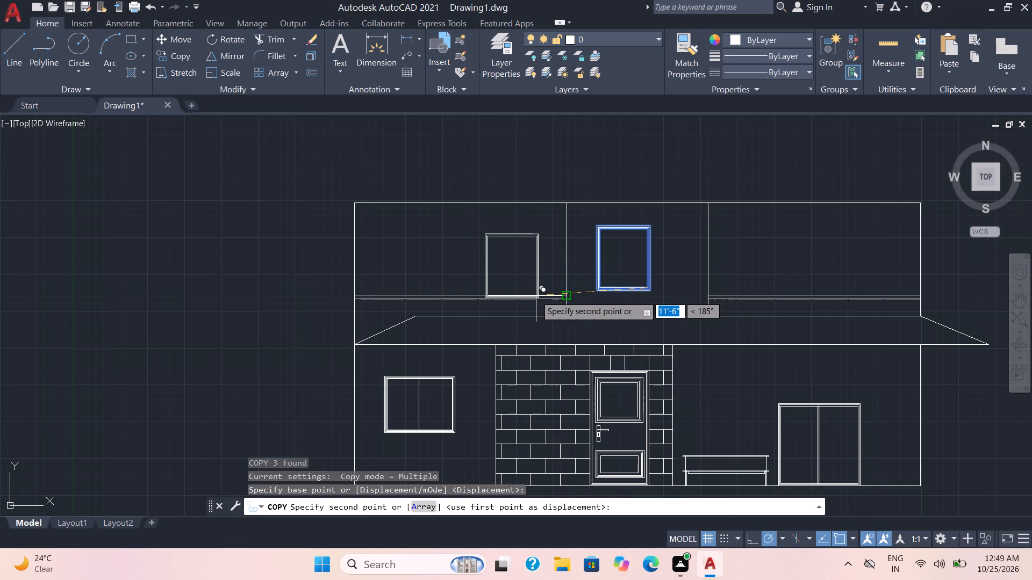
{"action": "scroll", "coordinate": [536, 293], "scroll_direction": "up", "scroll_amount": 1}
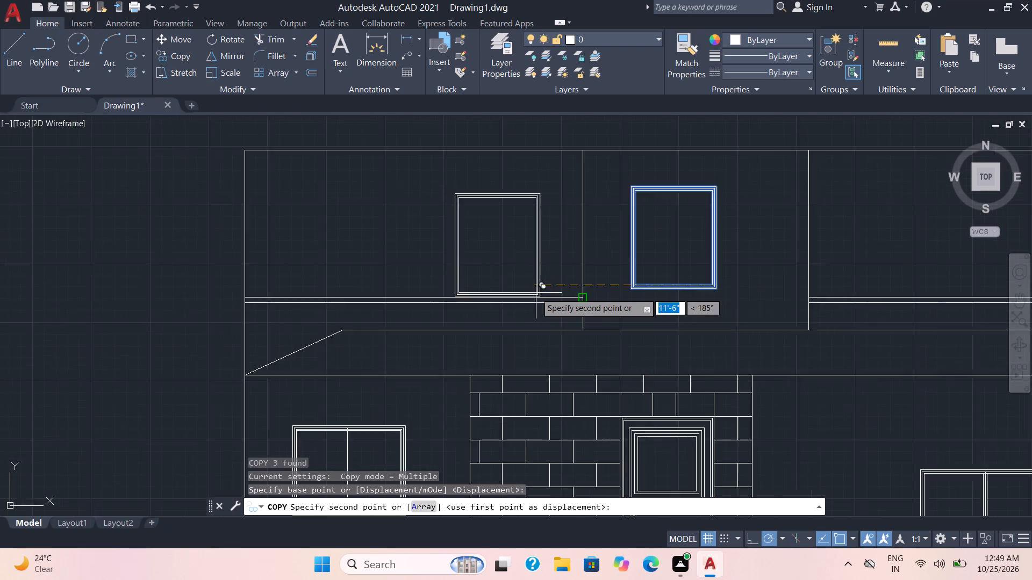
{"action": "scroll", "coordinate": [536, 293], "scroll_direction": "up", "scroll_amount": 2}
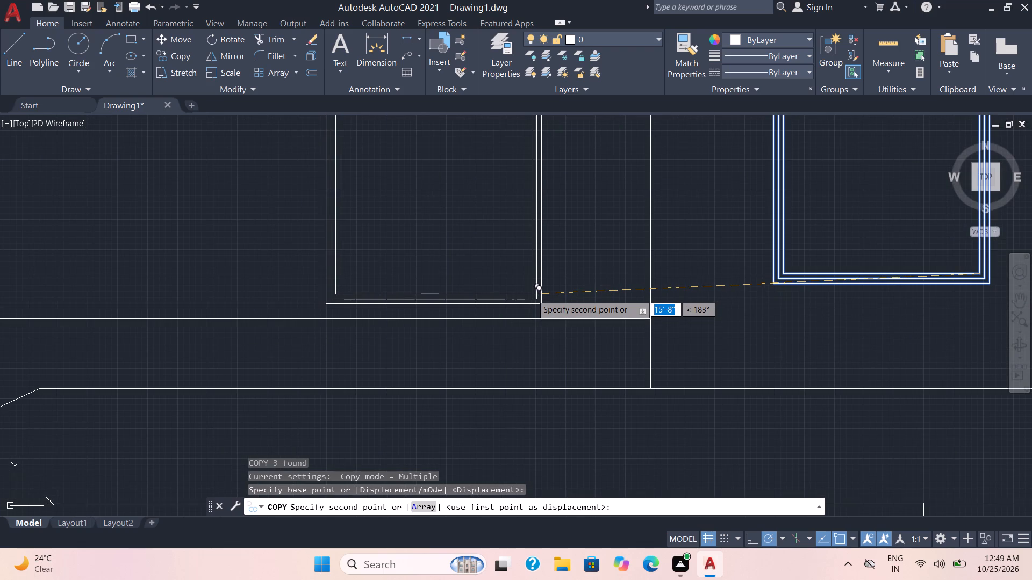
{"action": "left_click", "coordinate": [532, 294]}
{"action": "scroll", "coordinate": [312, 295], "scroll_direction": "down", "scroll_amount": 2}
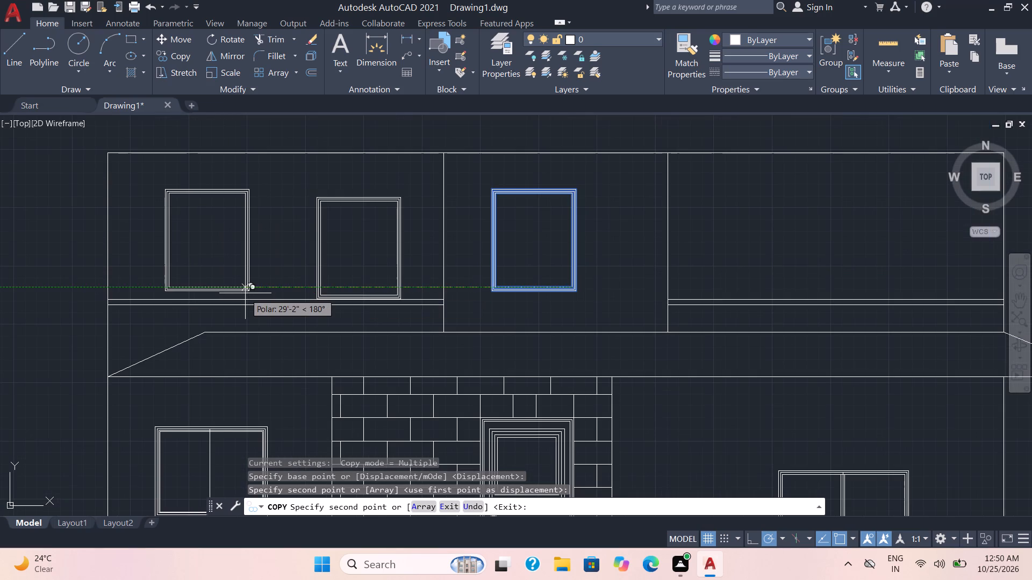
{"action": "scroll", "coordinate": [253, 294], "scroll_direction": "up", "scroll_amount": 2}
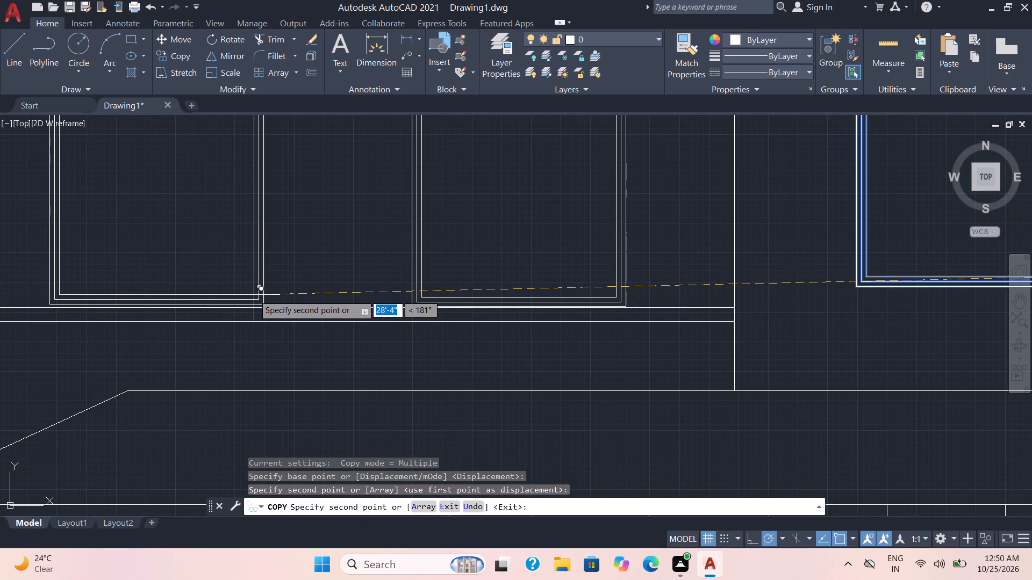
{"action": "left_click", "coordinate": [254, 298]}
Copy the framed central window to two spots in the upper storey's east bay, resting on the double line.
{"action": "scroll", "coordinate": [298, 282], "scroll_direction": "down", "scroll_amount": 3}
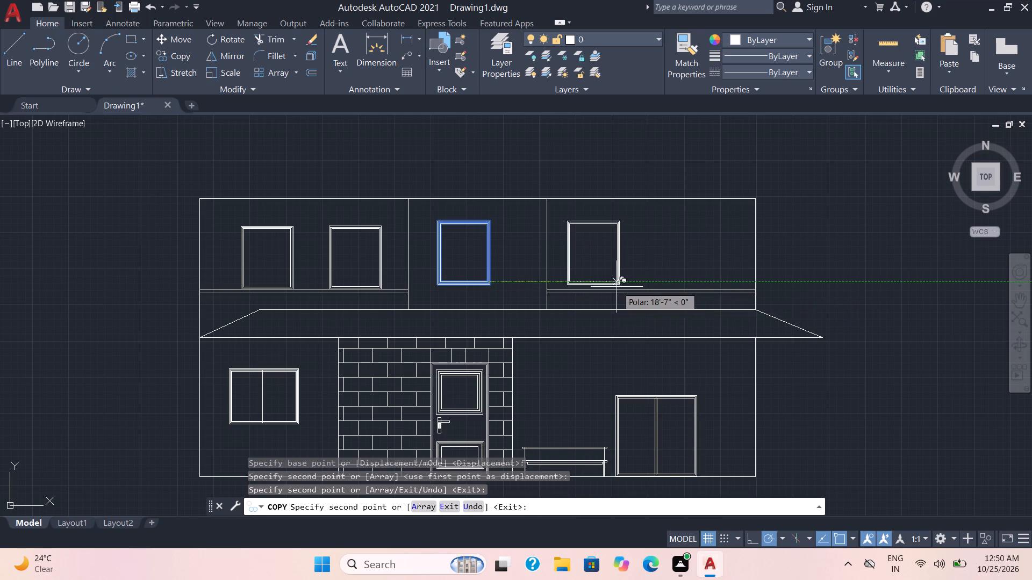
{"action": "scroll", "coordinate": [615, 287], "scroll_direction": "up", "scroll_amount": 3}
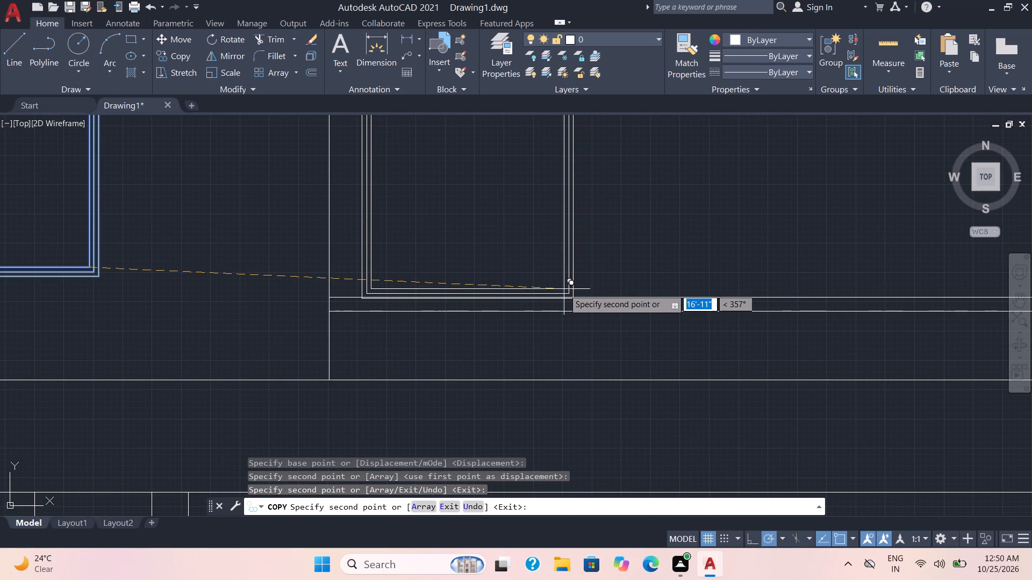
{"action": "scroll", "coordinate": [562, 287], "scroll_direction": "up", "scroll_amount": 1}
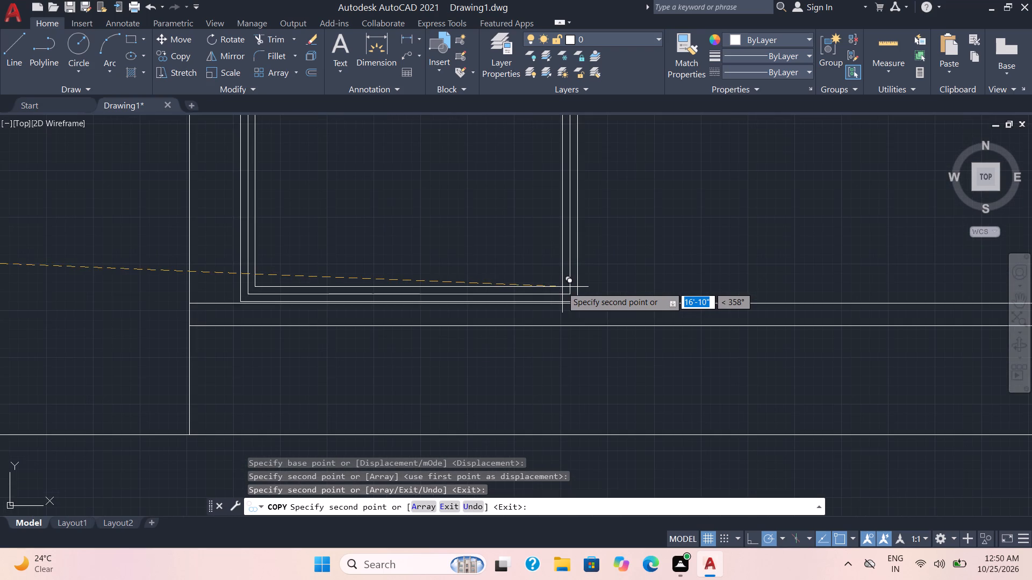
{"action": "left_click", "coordinate": [558, 288]}
{"action": "scroll", "coordinate": [612, 281], "scroll_direction": "down", "scroll_amount": 2}
{"action": "scroll", "coordinate": [866, 267], "scroll_direction": "down", "scroll_amount": 2}
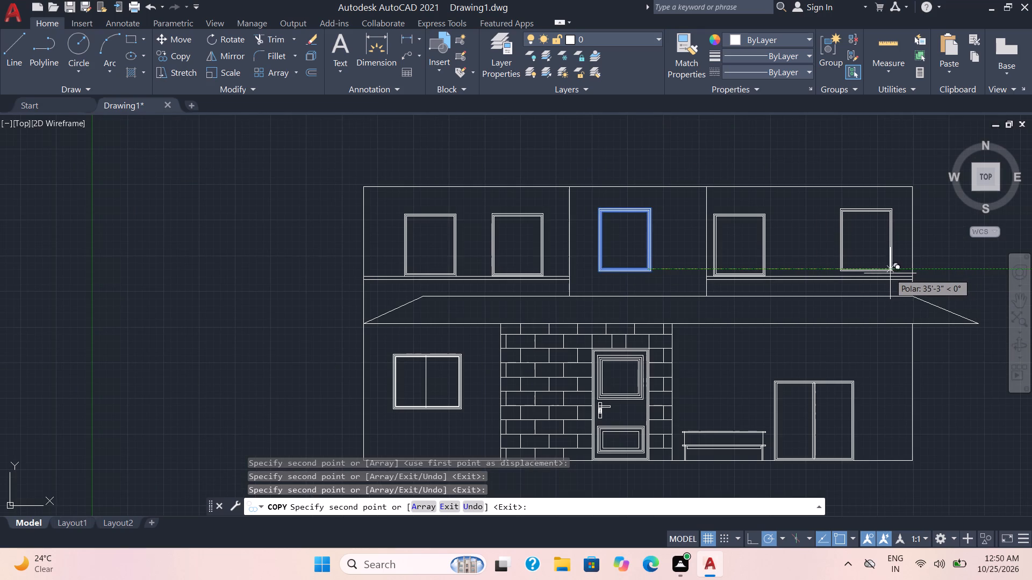
{"action": "scroll", "coordinate": [884, 277], "scroll_direction": "up", "scroll_amount": 2}
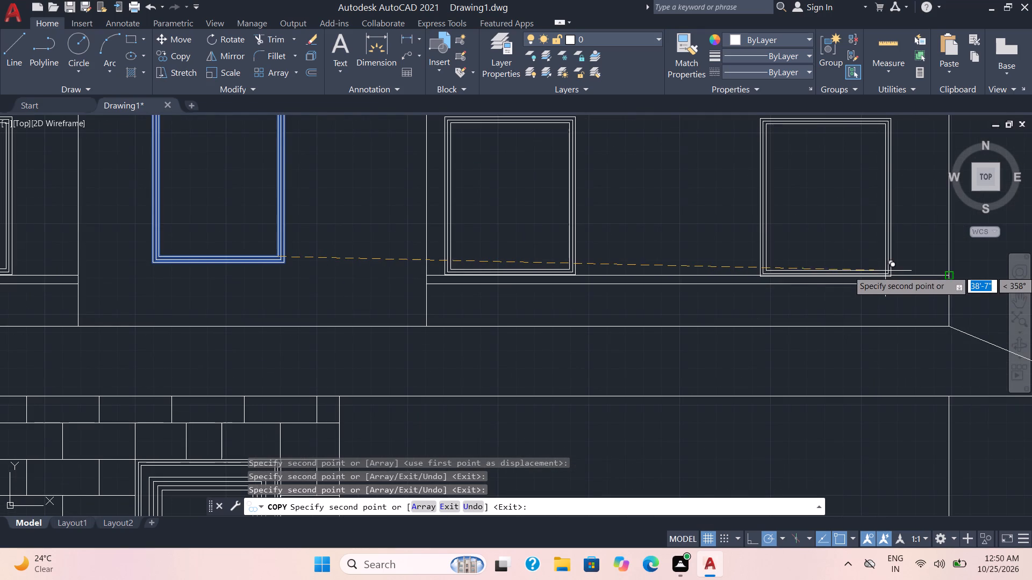
{"action": "scroll", "coordinate": [886, 269], "scroll_direction": "up", "scroll_amount": 3}
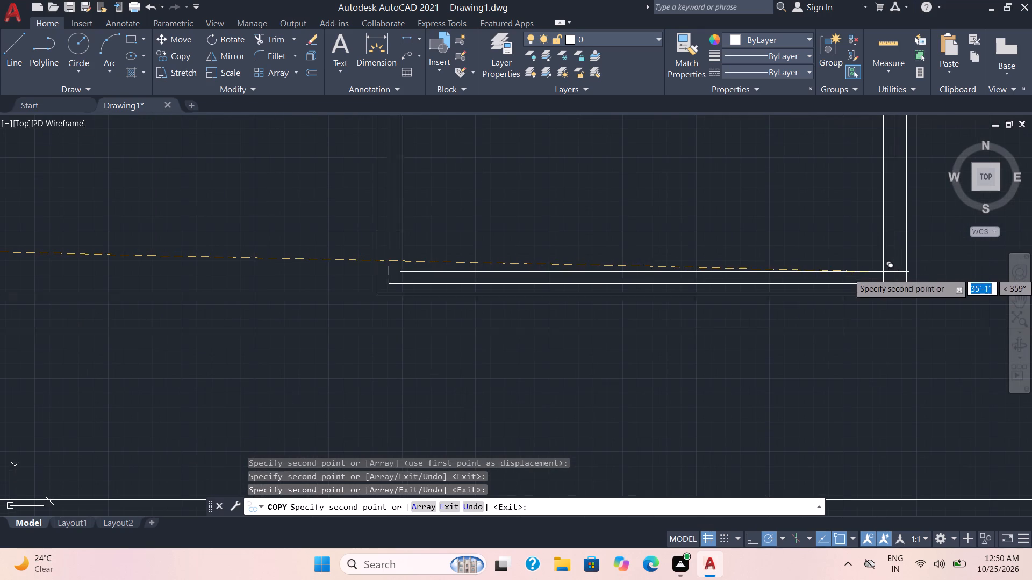
{"action": "left_click", "coordinate": [883, 269]}
{"action": "scroll", "coordinate": [885, 257], "scroll_direction": "down", "scroll_amount": 3}
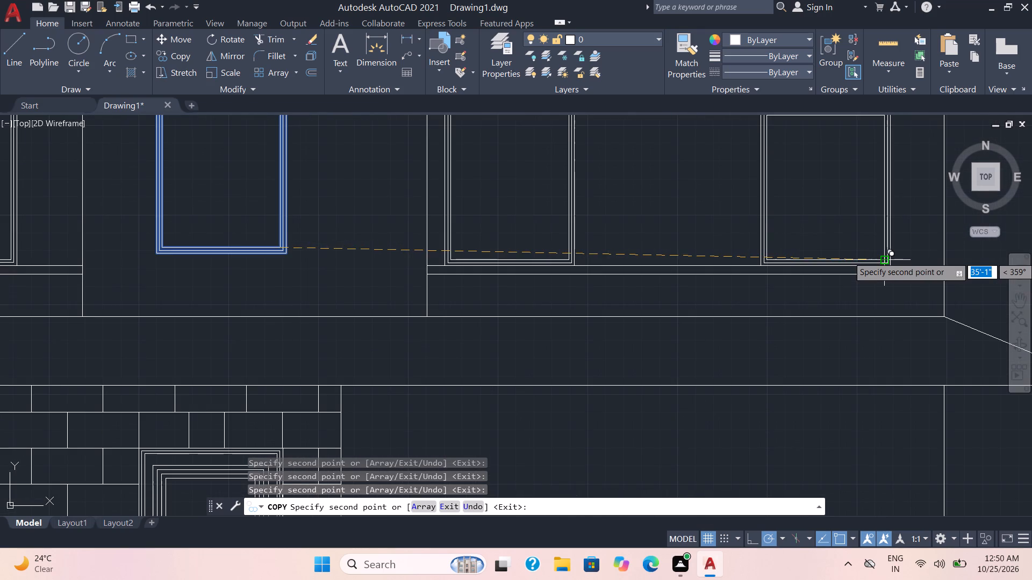
{"action": "key", "text": "Escape"}
Hatch the wall areas around the windows in the upper storey's west and east bays with the BRICK pattern.
{"action": "scroll", "coordinate": [885, 257], "scroll_direction": "down", "scroll_amount": 4}
{"action": "scroll", "coordinate": [788, 250], "scroll_direction": "up", "scroll_amount": 3}
{"action": "middle_click_drag", "start_coordinate": [750, 238], "coordinate": [528, 219]}
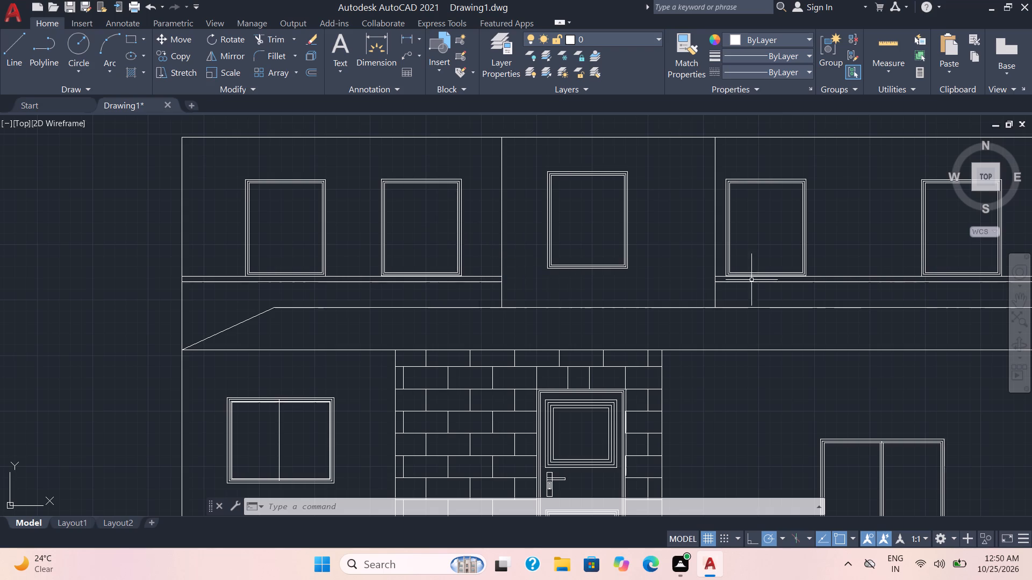
{"action": "scroll", "coordinate": [779, 273], "scroll_direction": "down", "scroll_amount": 3}
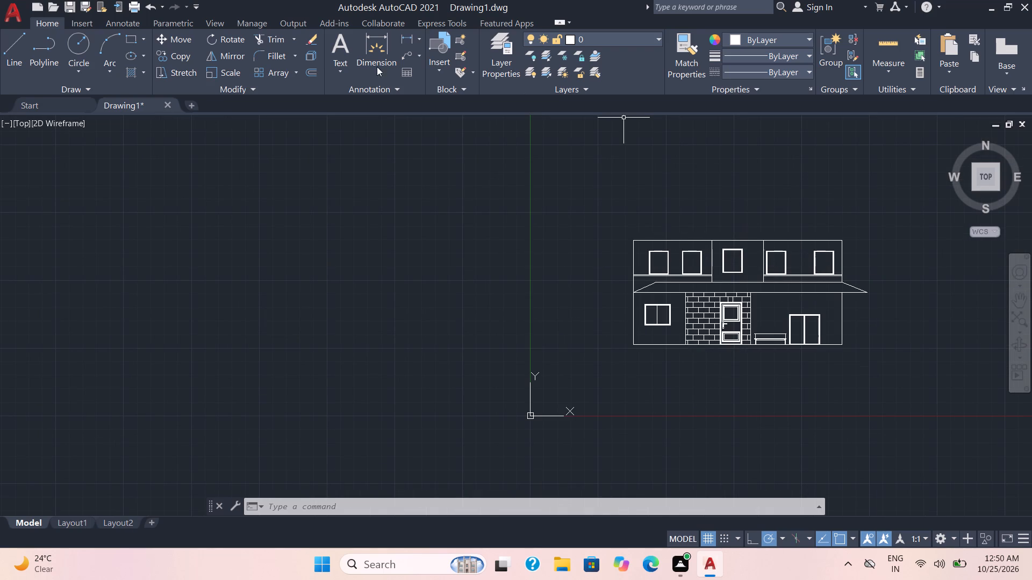
{"action": "left_click", "coordinate": [146, 71]}
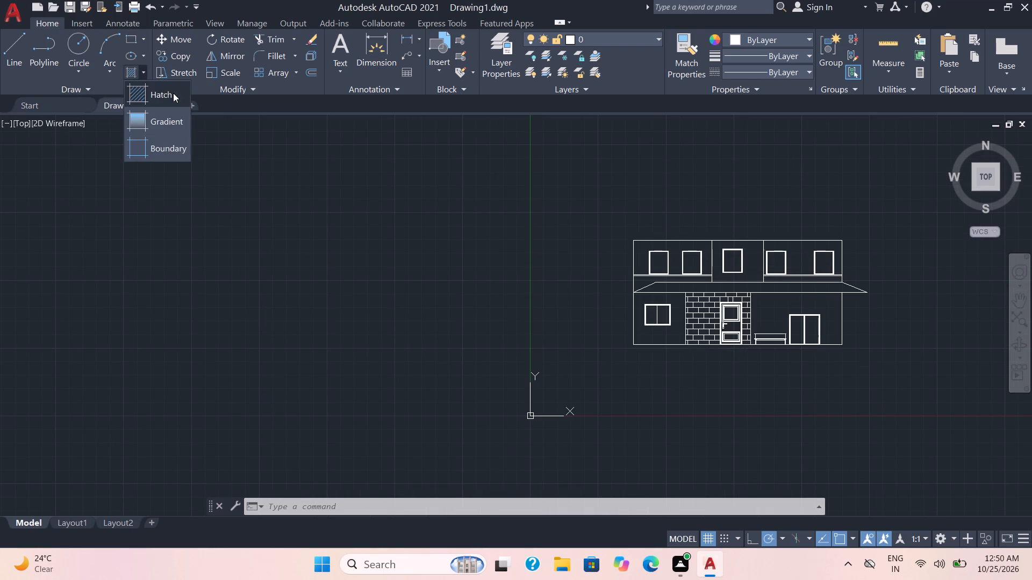
{"action": "left_click", "coordinate": [167, 93]}
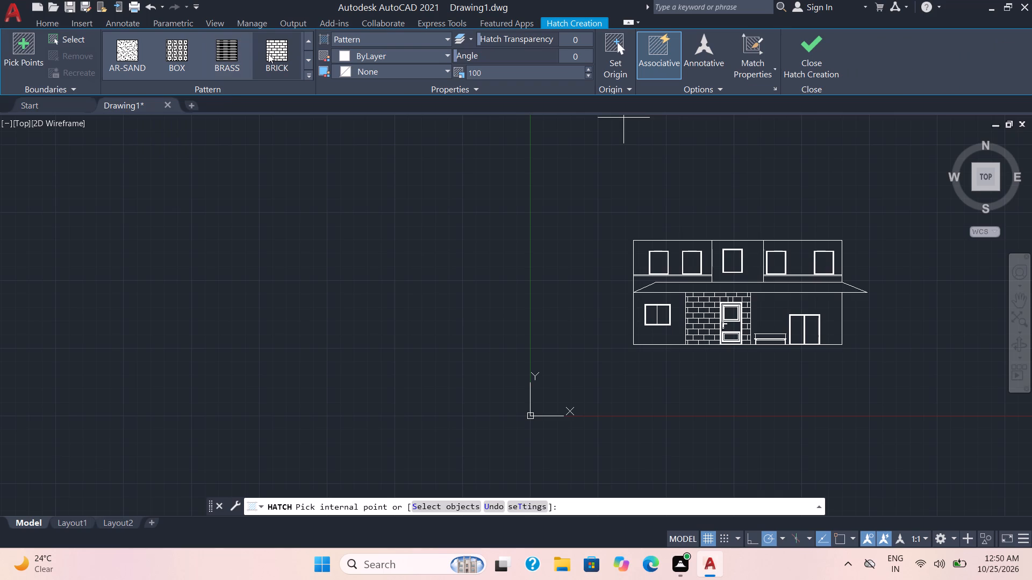
{"action": "left_click", "coordinate": [280, 54]}
{"action": "scroll", "coordinate": [725, 274], "scroll_direction": "up", "scroll_amount": 4}
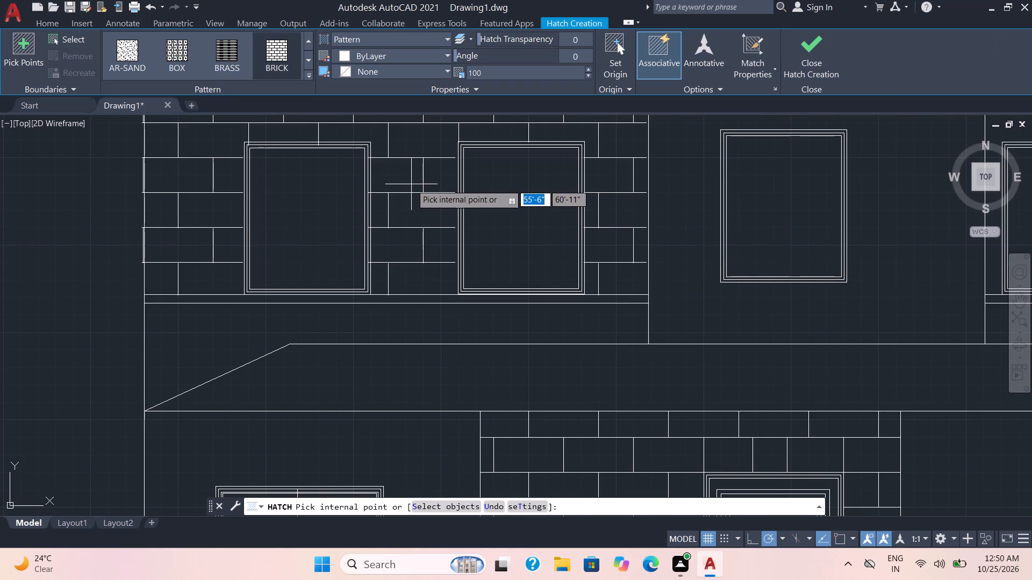
{"action": "left_click", "coordinate": [411, 184]}
{"action": "scroll", "coordinate": [821, 233], "scroll_direction": "down", "scroll_amount": 2}
{"action": "scroll", "coordinate": [936, 224], "scroll_direction": "up", "scroll_amount": 1}
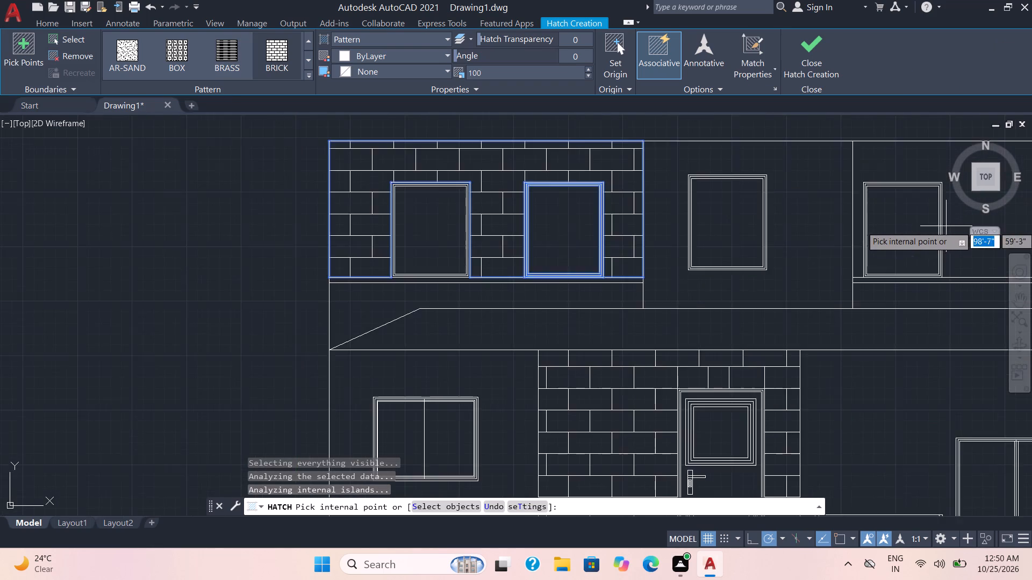
{"action": "scroll", "coordinate": [946, 226], "scroll_direction": "up", "scroll_amount": 1}
{"action": "middle_click_drag", "start_coordinate": [940, 259], "coordinate": [586, 262]}
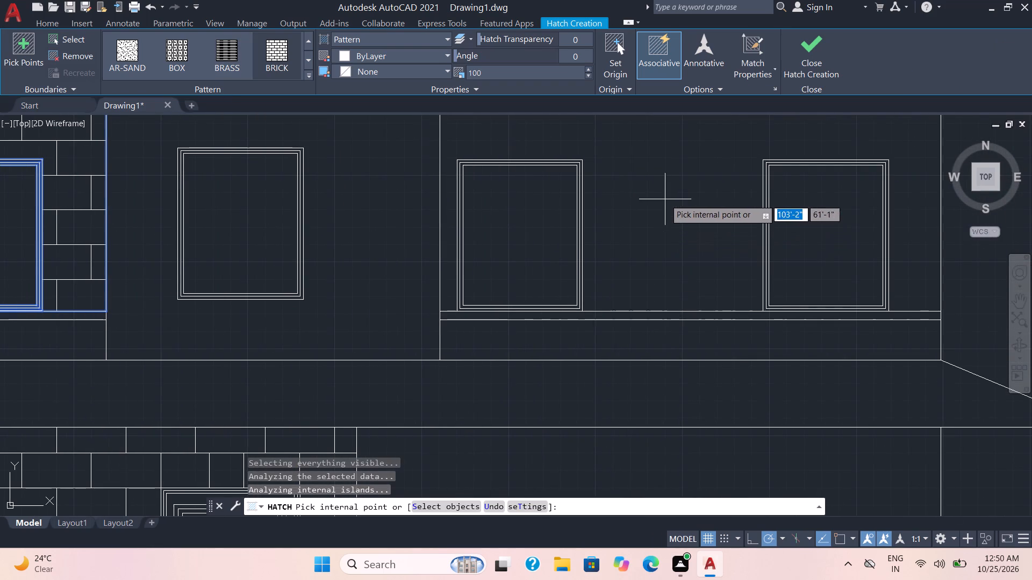
{"action": "left_click", "coordinate": [667, 192]}
{"action": "left_click", "coordinate": [801, 49]}
Hatch the sloped roof band between the storeys with the DOLMIT pattern.
{"action": "scroll", "coordinate": [806, 68], "scroll_direction": "down", "scroll_amount": 4}
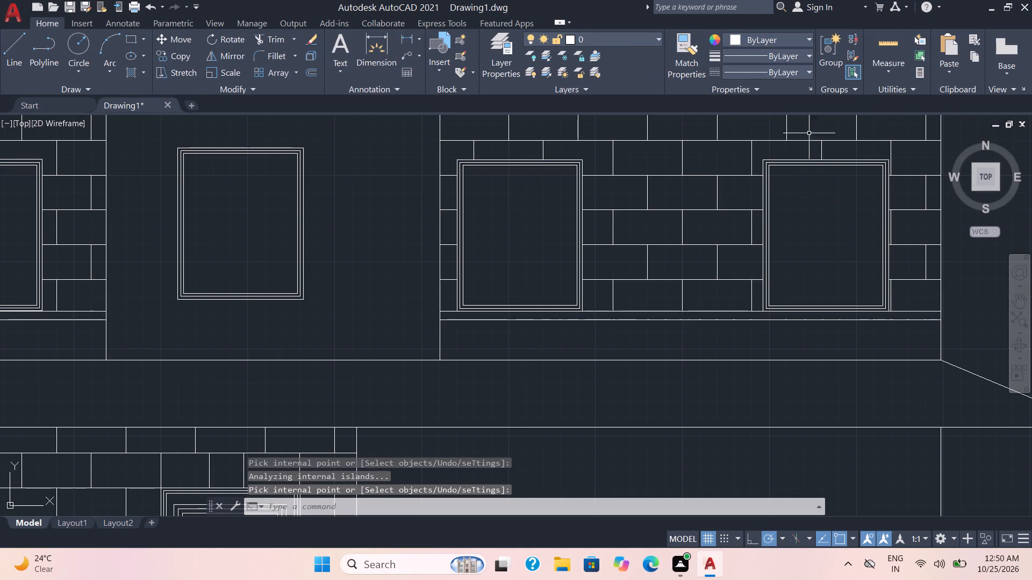
{"action": "scroll", "coordinate": [706, 211], "scroll_direction": "down", "scroll_amount": 2}
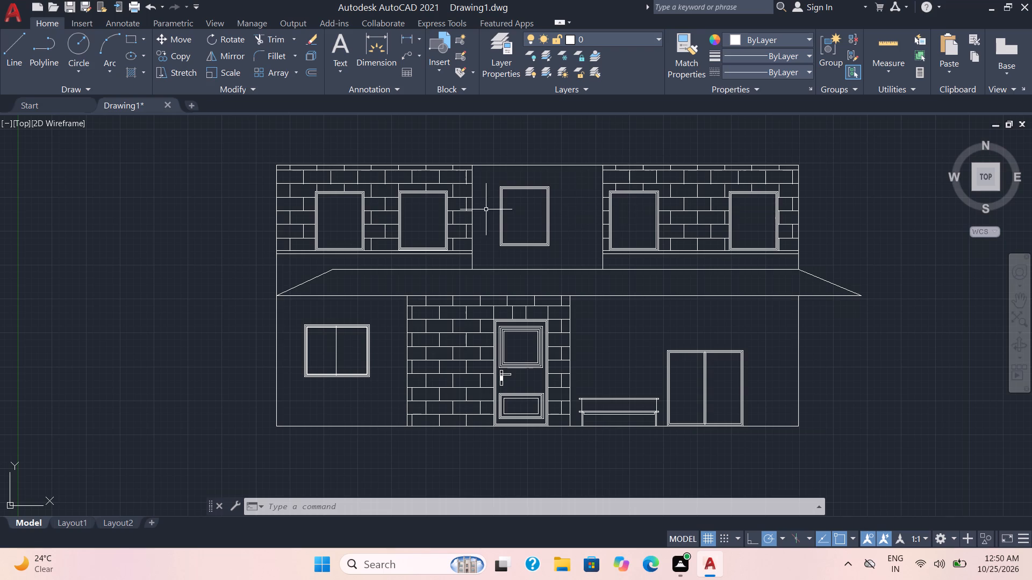
{"action": "middle_click_drag", "start_coordinate": [388, 147], "coordinate": [456, 177]}
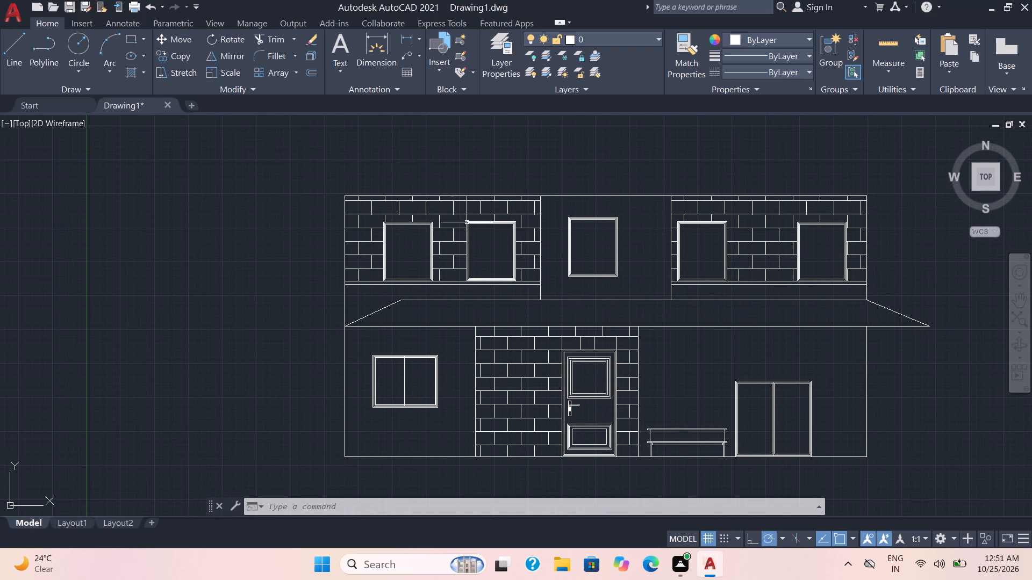
{"action": "left_click", "coordinate": [141, 72]}
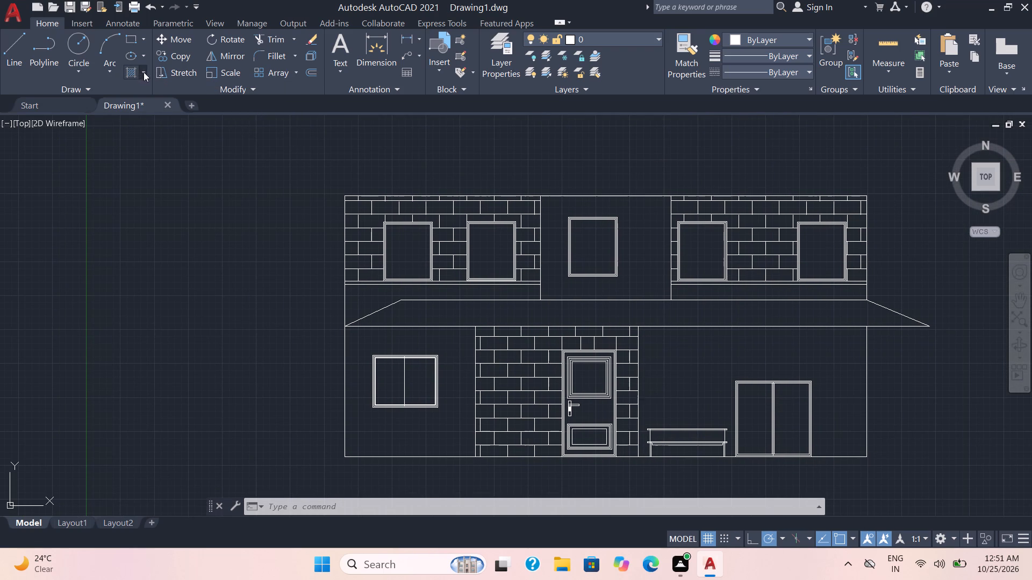
{"action": "left_click", "coordinate": [153, 95]}
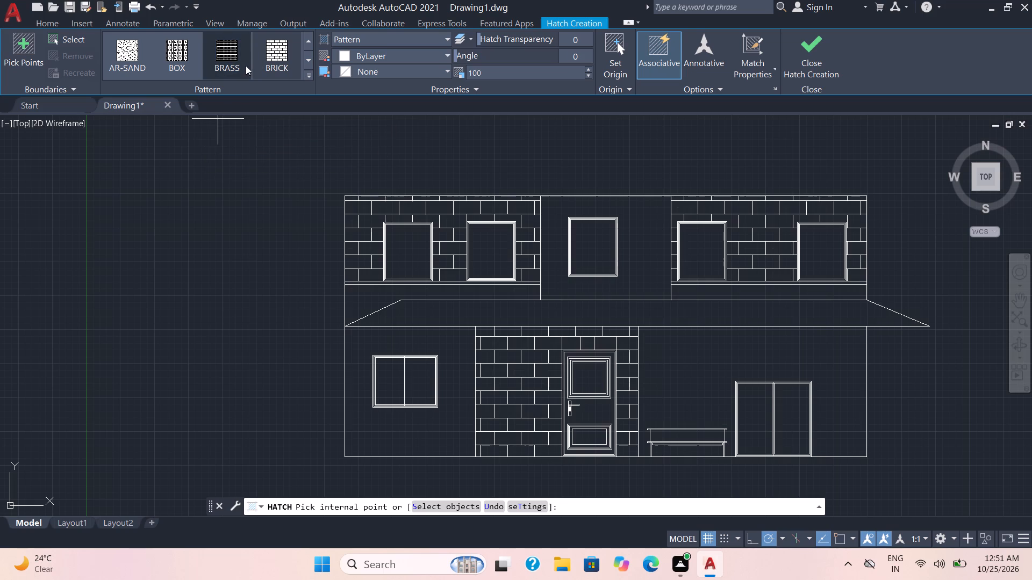
{"action": "left_click", "coordinate": [228, 64]}
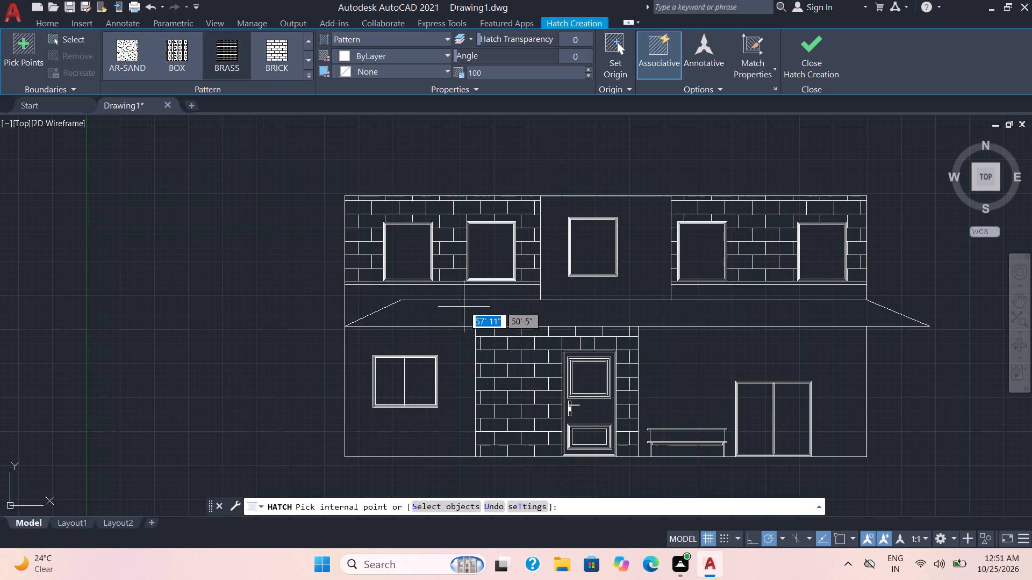
{"action": "left_click", "coordinate": [170, 63]}
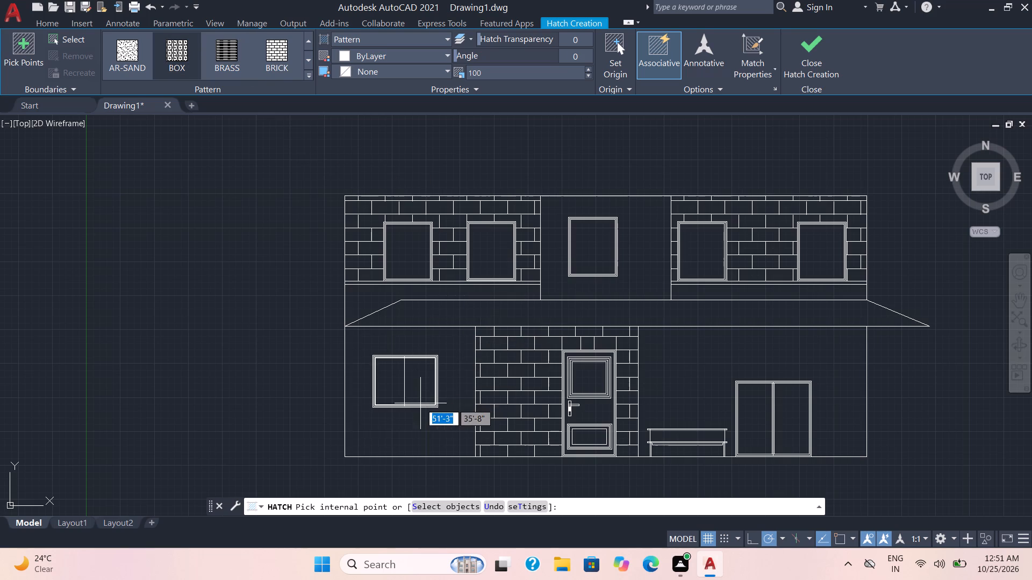
{"action": "left_click", "coordinate": [308, 75]}
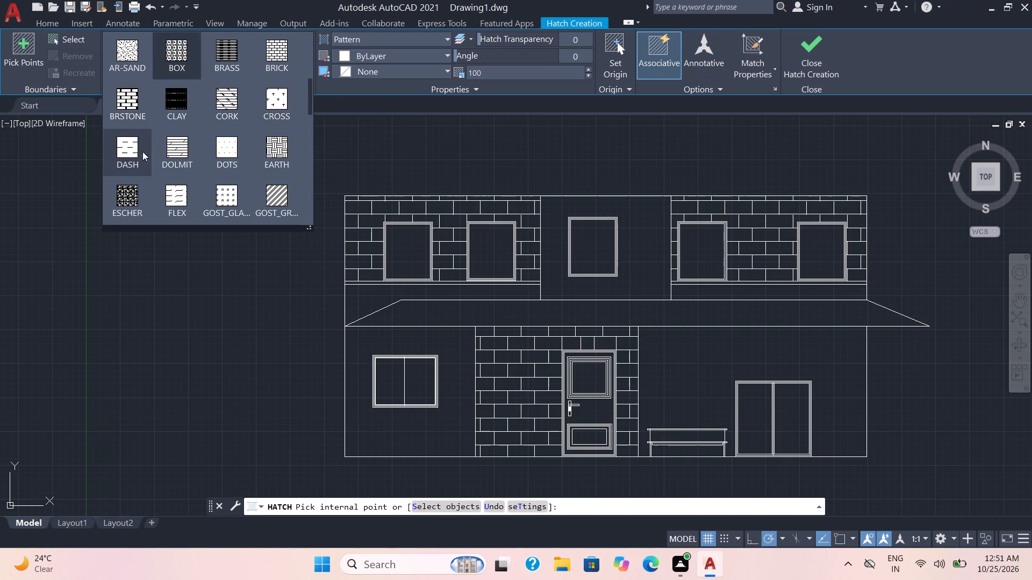
{"action": "left_click", "coordinate": [174, 153]}
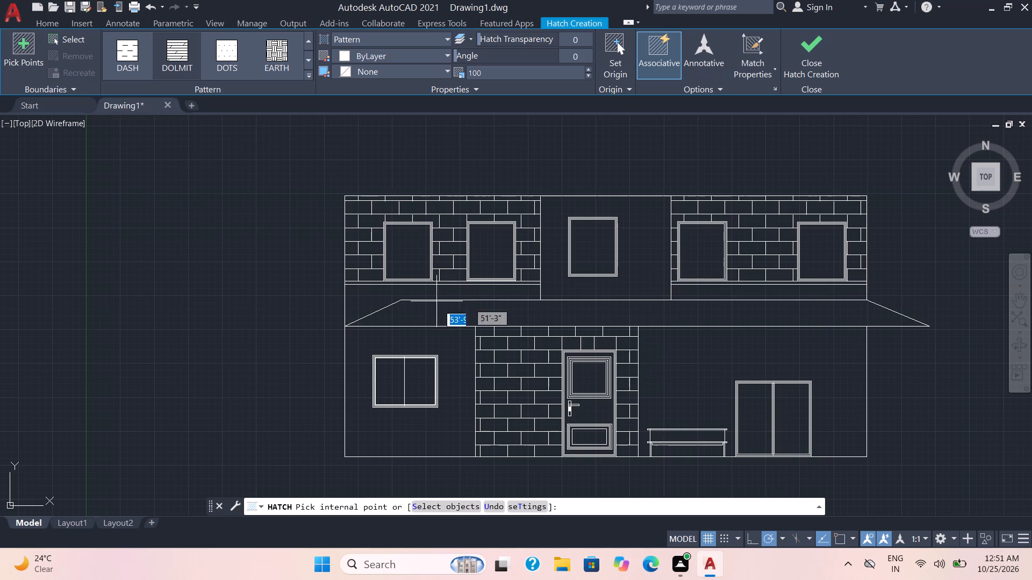
{"action": "scroll", "coordinate": [479, 306], "scroll_direction": "up", "scroll_amount": 3}
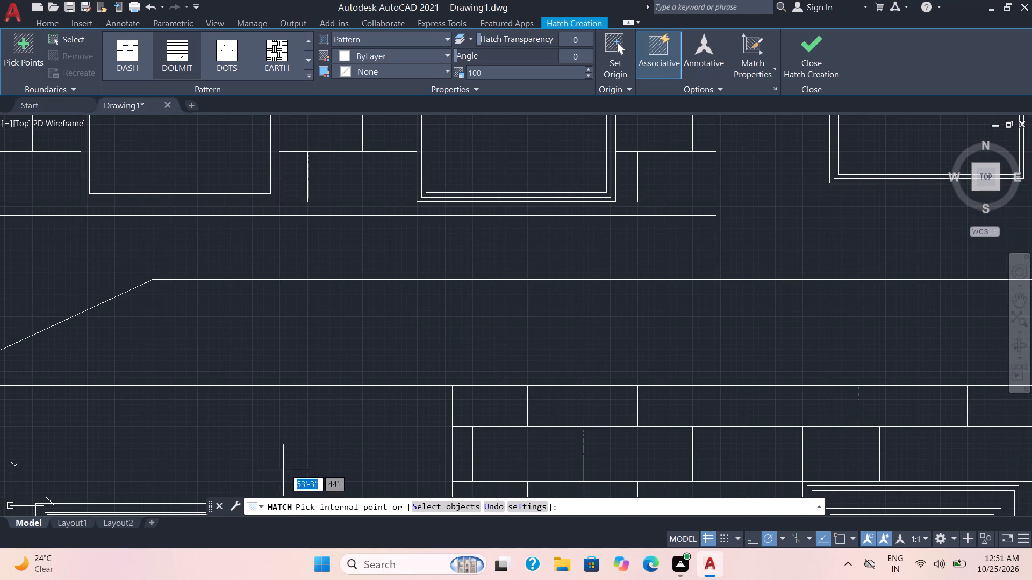
{"action": "scroll", "coordinate": [327, 431], "scroll_direction": "down", "scroll_amount": 2}
{"action": "left_click", "coordinate": [439, 380]}
{"action": "scroll", "coordinate": [456, 370], "scroll_direction": "up", "scroll_amount": 1}
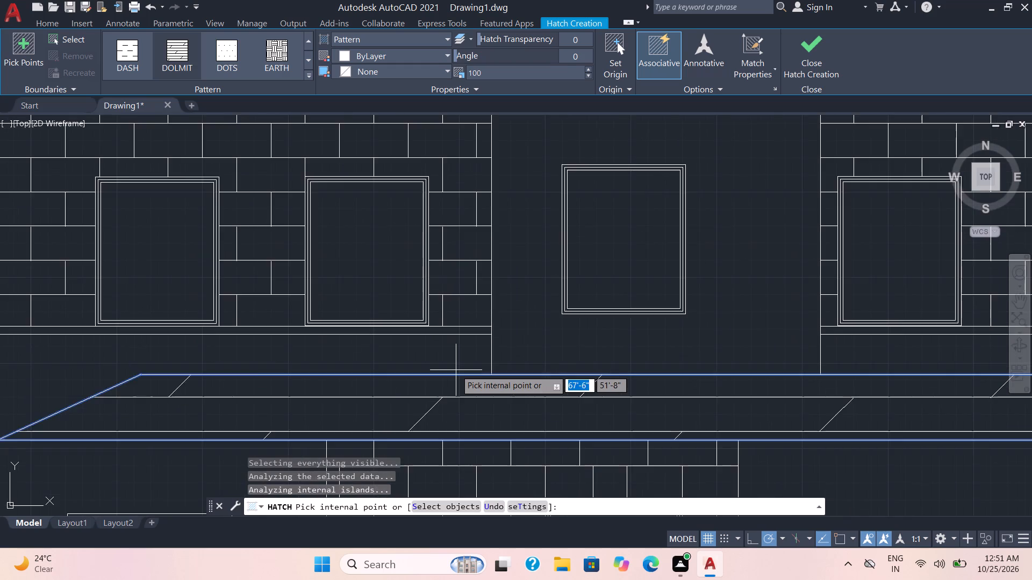
{"action": "scroll", "coordinate": [456, 370], "scroll_direction": "down", "scroll_amount": 3}
{"action": "key", "text": "ctrl+z"}
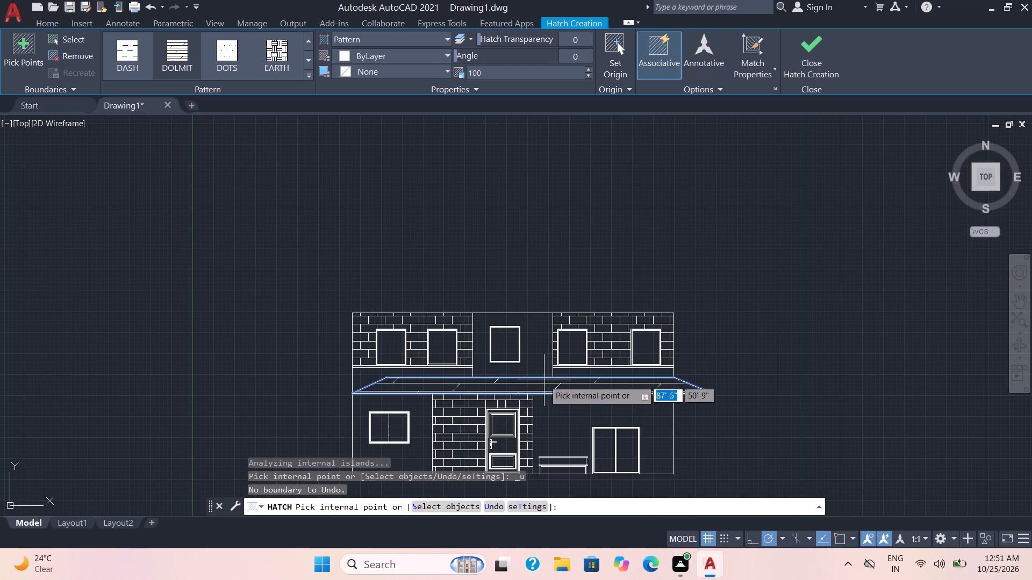
Change the sloped roof band's hatch to the GRATE pattern and finish hatching.
{"action": "left_click", "coordinate": [308, 78]}
{"action": "scroll", "coordinate": [286, 134], "scroll_direction": "down", "scroll_amount": 2}
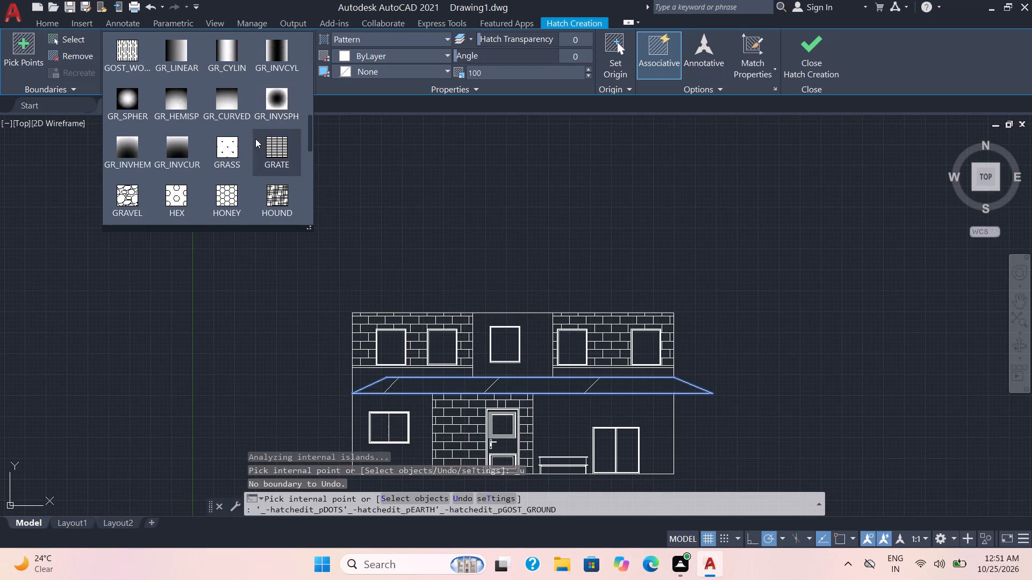
{"action": "scroll", "coordinate": [245, 152], "scroll_direction": "down", "scroll_amount": 1}
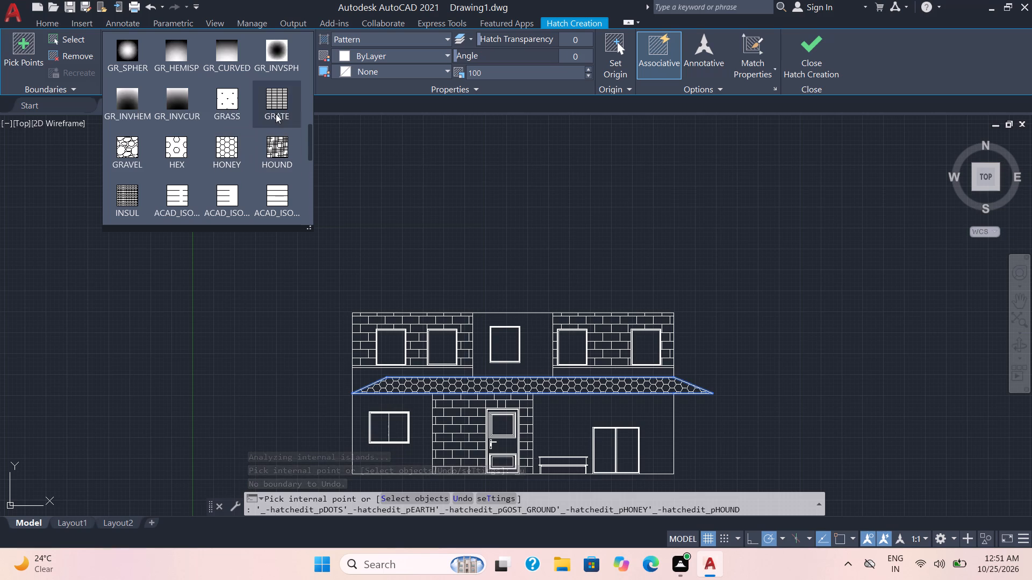
{"action": "left_click", "coordinate": [273, 104]}
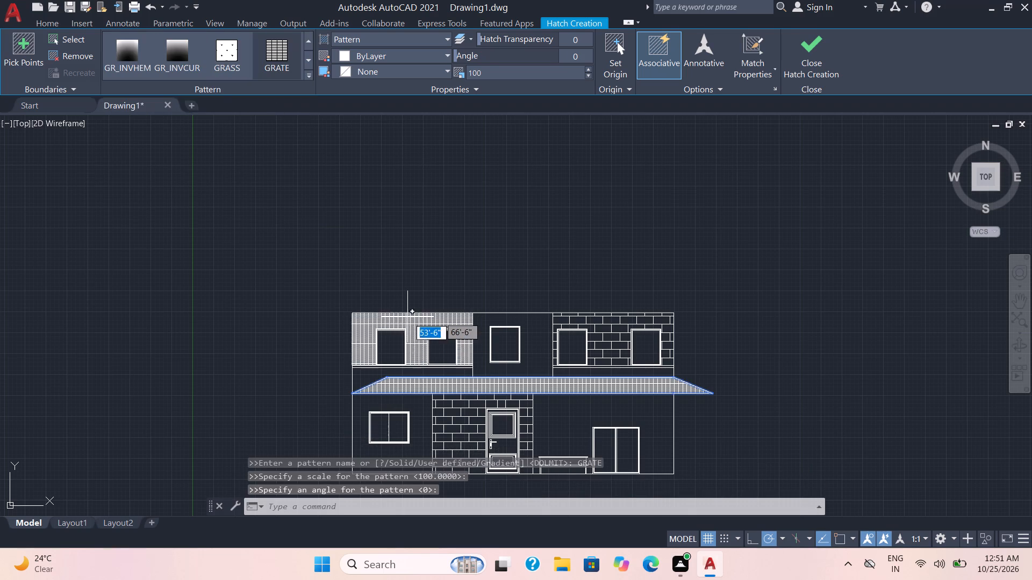
{"action": "scroll", "coordinate": [491, 395], "scroll_direction": "up", "scroll_amount": 4}
{"action": "left_click", "coordinate": [460, 334]}
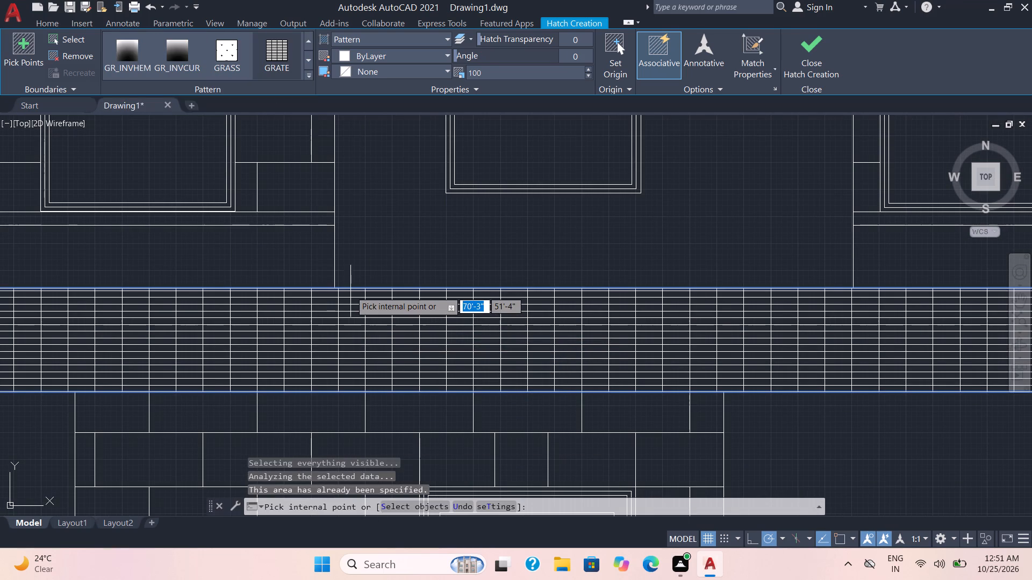
{"action": "scroll", "coordinate": [367, 318], "scroll_direction": "down", "scroll_amount": 4}
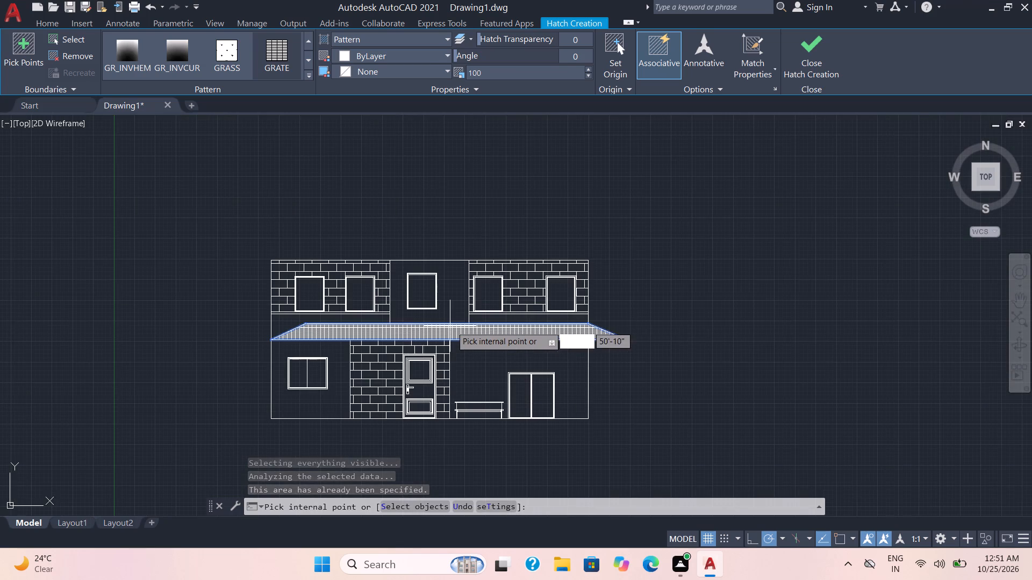
{"action": "scroll", "coordinate": [454, 324], "scroll_direction": "up", "scroll_amount": 3}
{"action": "left_click", "coordinate": [422, 320]}
{"action": "double_click", "coordinate": [424, 333]}
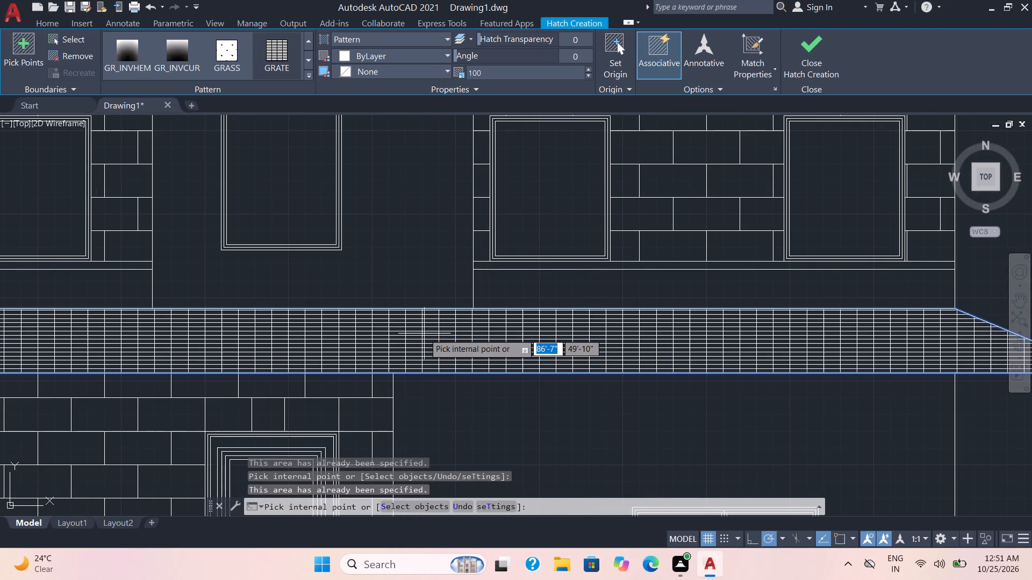
{"action": "key", "text": "ctrl+z"}
{"action": "key", "text": "ctrl+z"}
{"action": "key", "text": "ctrl+z"}
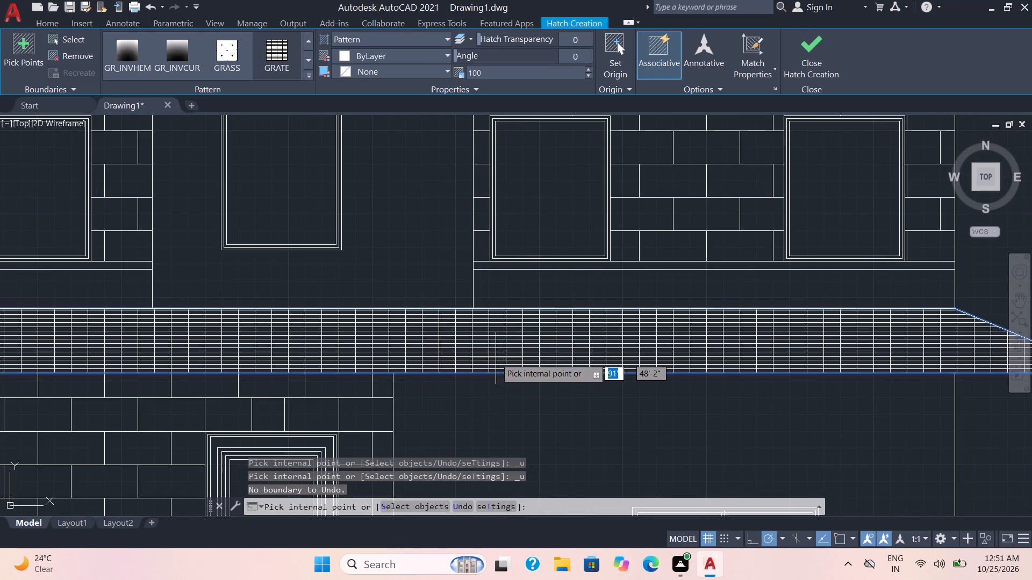
{"action": "key", "text": "Escape"}
{"action": "scroll", "coordinate": [503, 371], "scroll_direction": "down", "scroll_amount": 2}
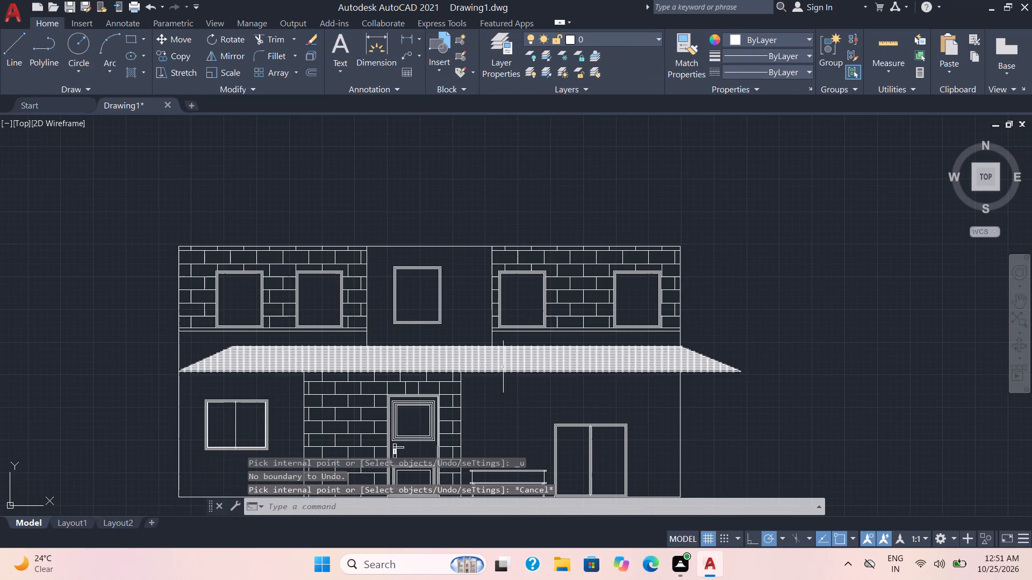
Turn on log file recording with the LOGFILEON command.
{"action": "key", "text": "l"}
{"action": "key", "text": "o"}
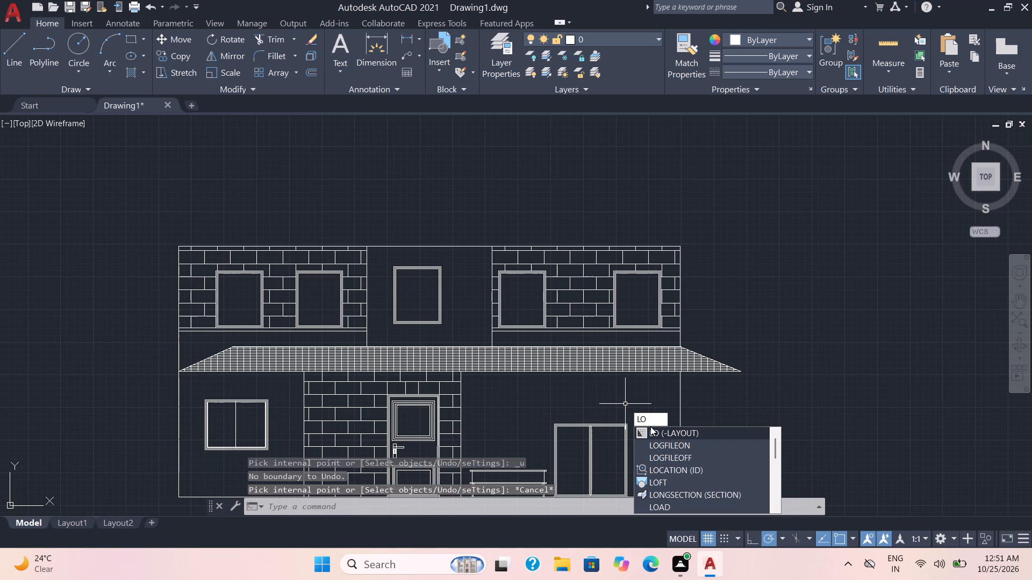
{"action": "key", "text": "f"}
{"action": "key", "text": "BackSpace"}
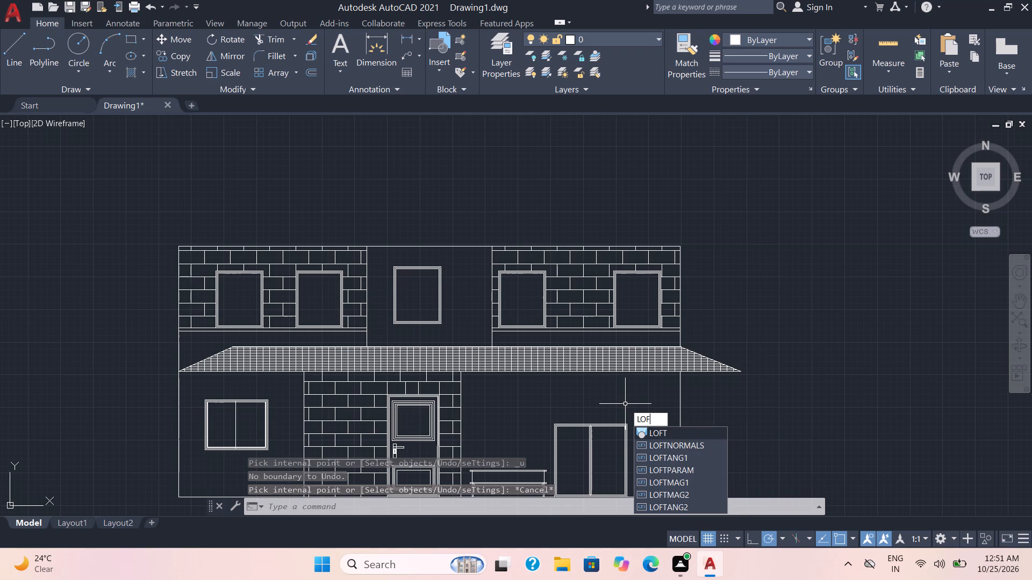
{"action": "key", "text": "g"}
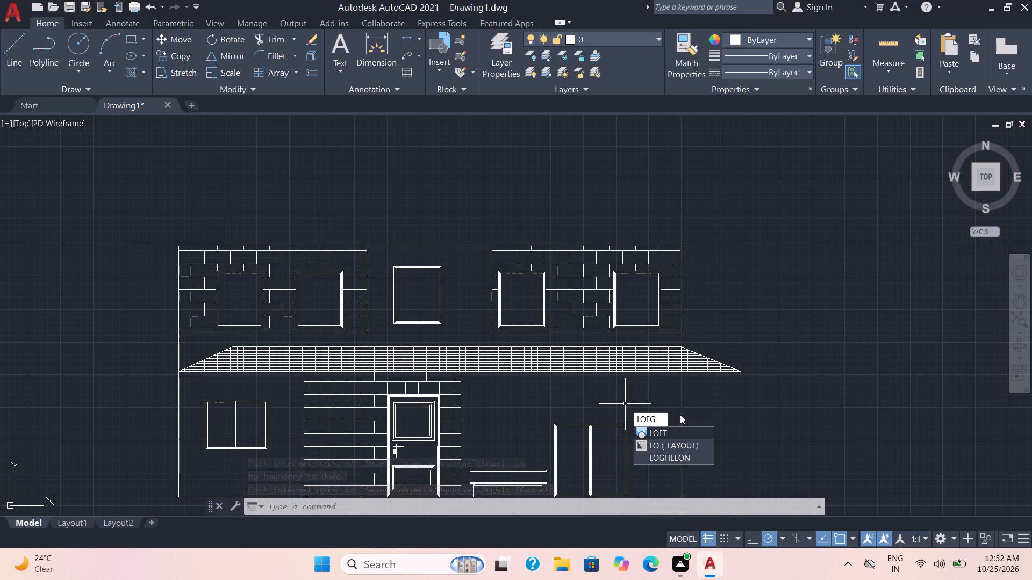
{"action": "key", "text": "BackSpace"}
{"action": "key", "text": "BackSpace"}
{"action": "key", "text": "g"}
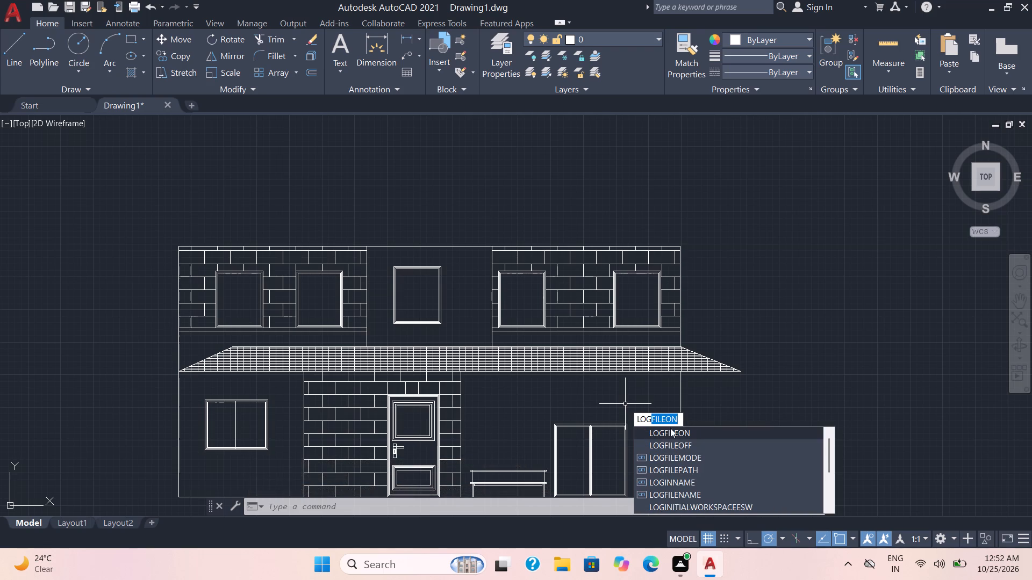
{"action": "left_click", "coordinate": [694, 434]}
Preview alternative hatch patterns on the sloped roof band between the storeys, keep GRATE and leave hatch editing.
{"action": "scroll", "coordinate": [527, 410], "scroll_direction": "down", "scroll_amount": 1}
{"action": "middle_click_drag", "start_coordinate": [445, 408], "coordinate": [462, 350]}
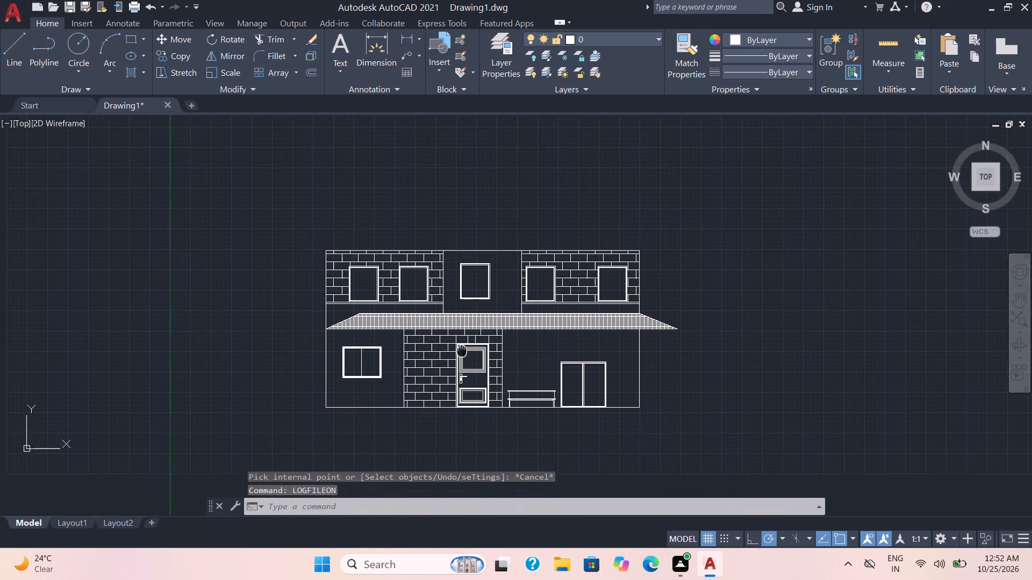
{"action": "middle_click_drag", "start_coordinate": [462, 350], "coordinate": [463, 349]}
{"action": "scroll", "coordinate": [494, 321], "scroll_direction": "up", "scroll_amount": 3}
{"action": "left_click", "coordinate": [386, 314]}
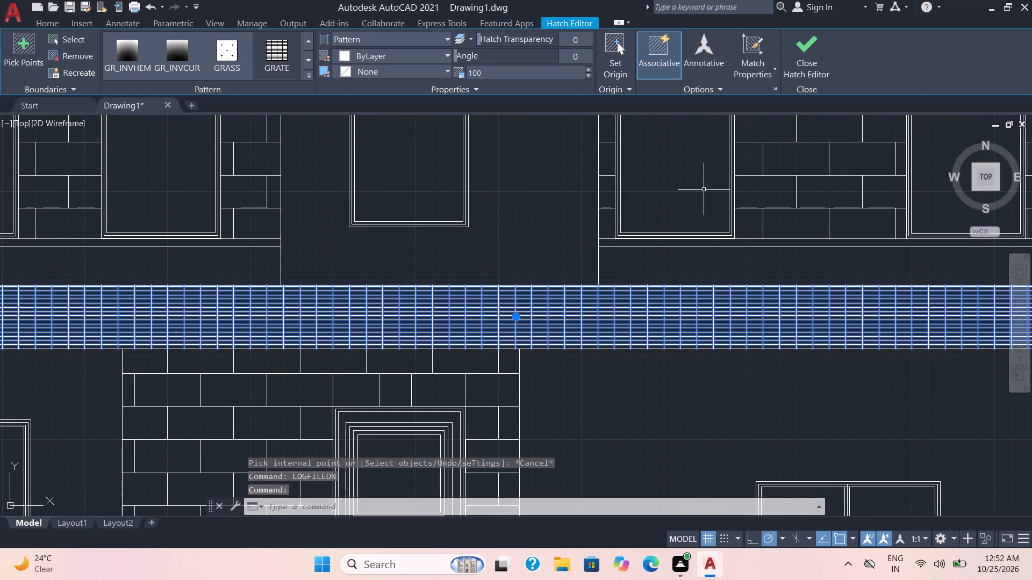
{"action": "left_click", "coordinate": [307, 74]}
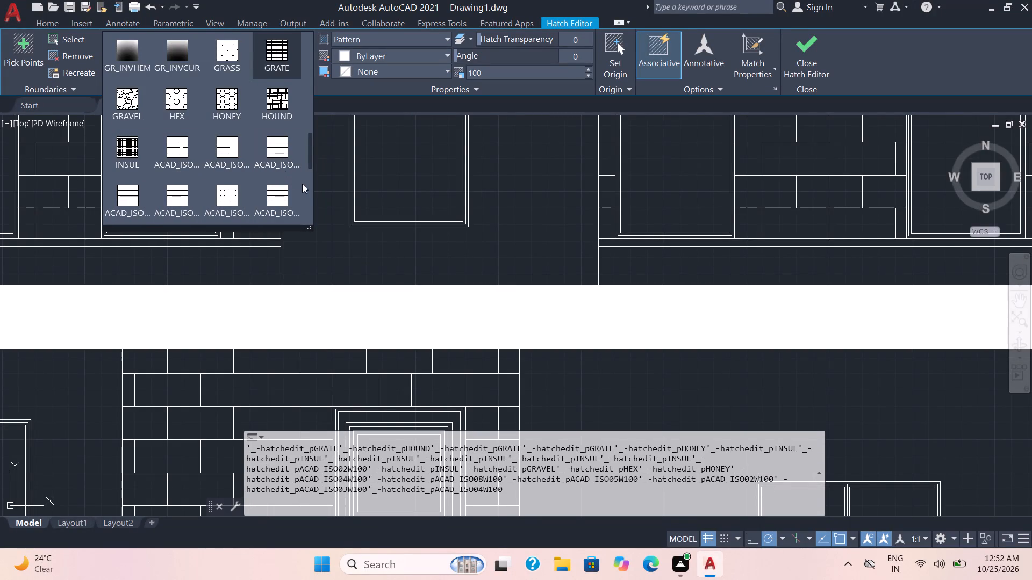
{"action": "left_click_drag", "start_coordinate": [308, 159], "coordinate": [306, 201]}
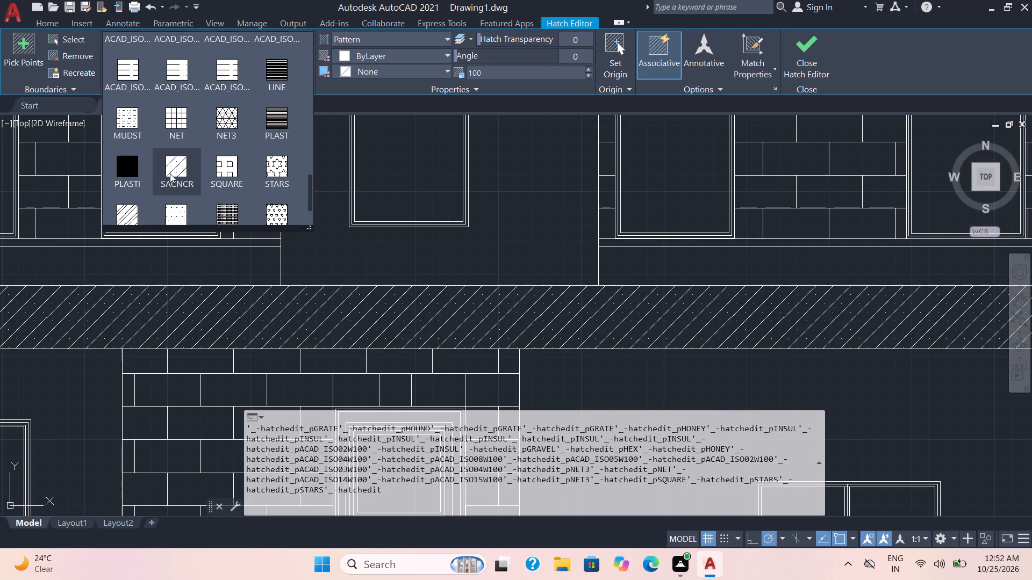
{"action": "scroll", "coordinate": [175, 175], "scroll_direction": "down", "scroll_amount": 1}
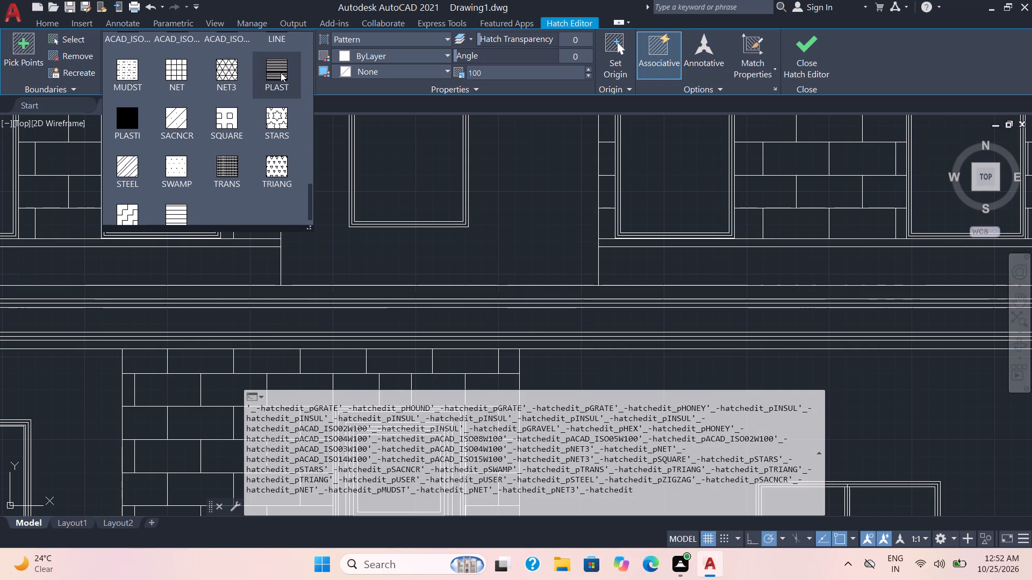
{"action": "middle_click_drag", "start_coordinate": [283, 72], "coordinate": [284, 141]}
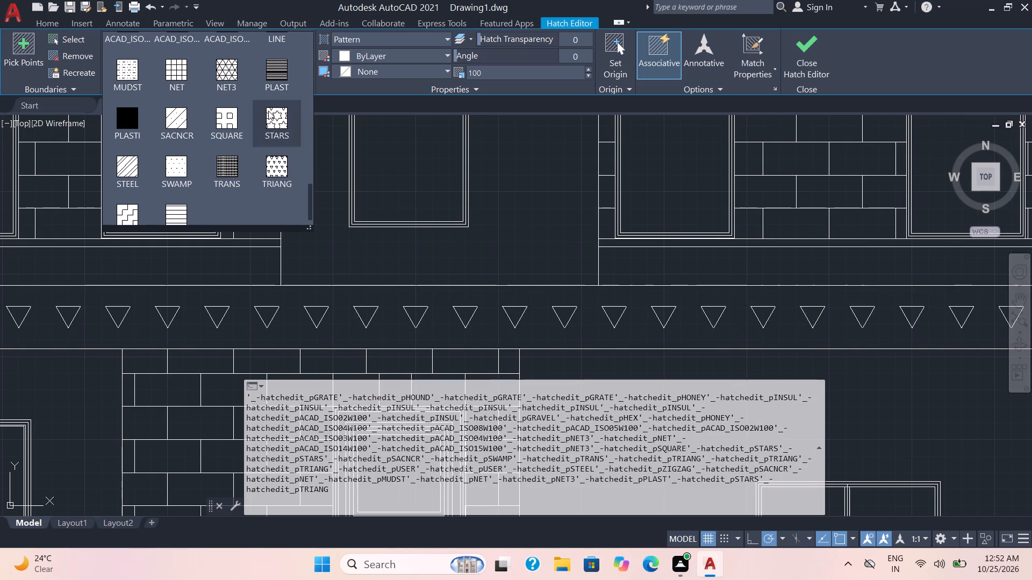
{"action": "scroll", "coordinate": [270, 86], "scroll_direction": "up", "scroll_amount": 2}
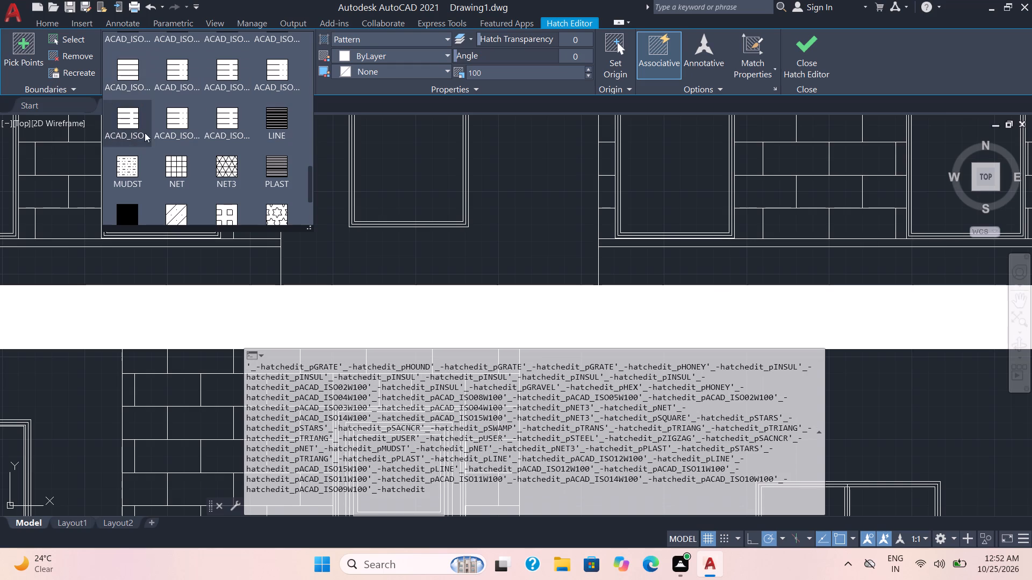
{"action": "scroll", "coordinate": [159, 114], "scroll_direction": "up", "scroll_amount": 2}
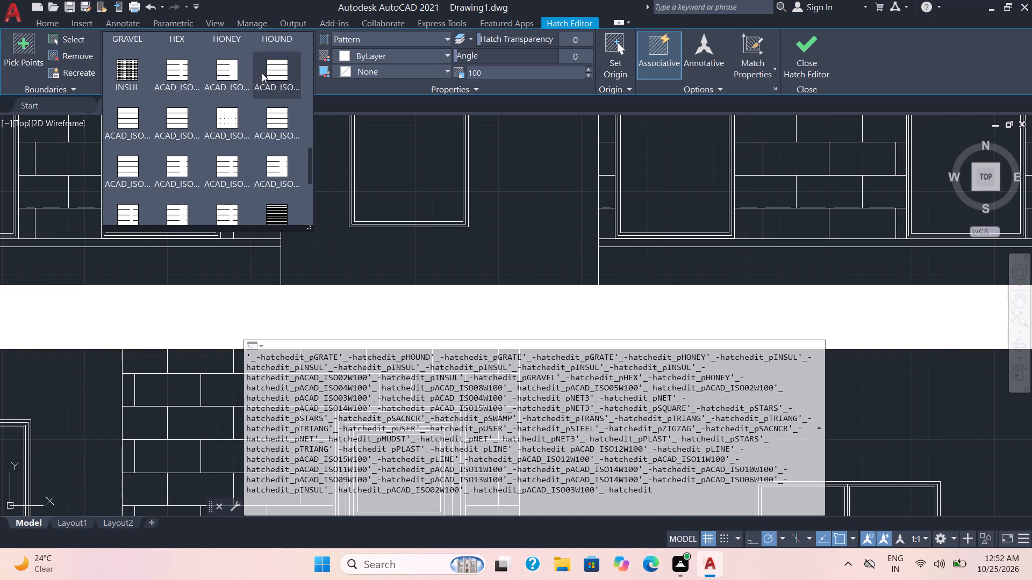
{"action": "scroll", "coordinate": [262, 73], "scroll_direction": "up", "scroll_amount": 2}
{"action": "left_click", "coordinate": [271, 69]}
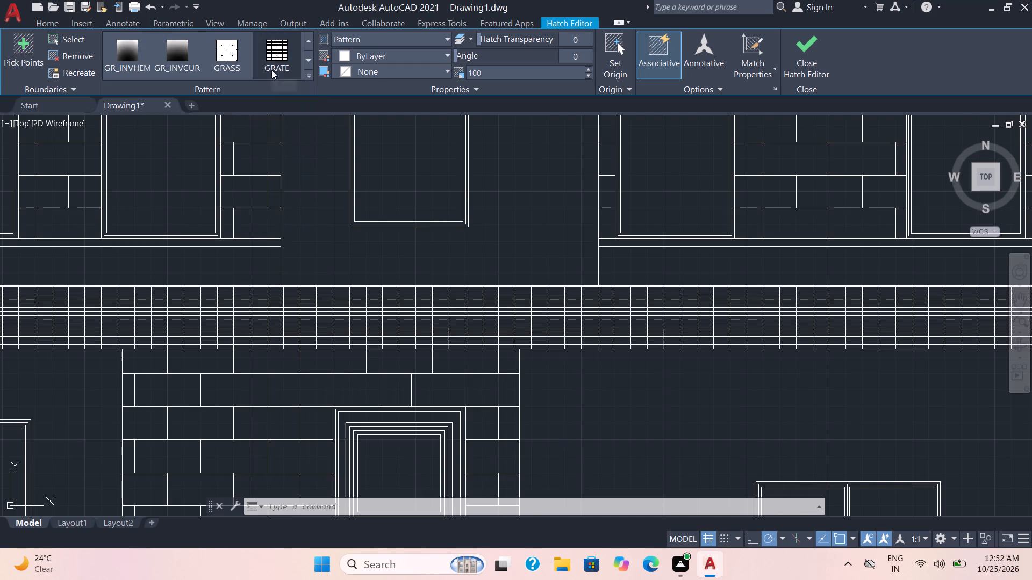
{"action": "scroll", "coordinate": [274, 108], "scroll_direction": "down", "scroll_amount": 3}
{"action": "scroll", "coordinate": [458, 205], "scroll_direction": "down", "scroll_amount": 2}
{"action": "key", "text": "Escape"}
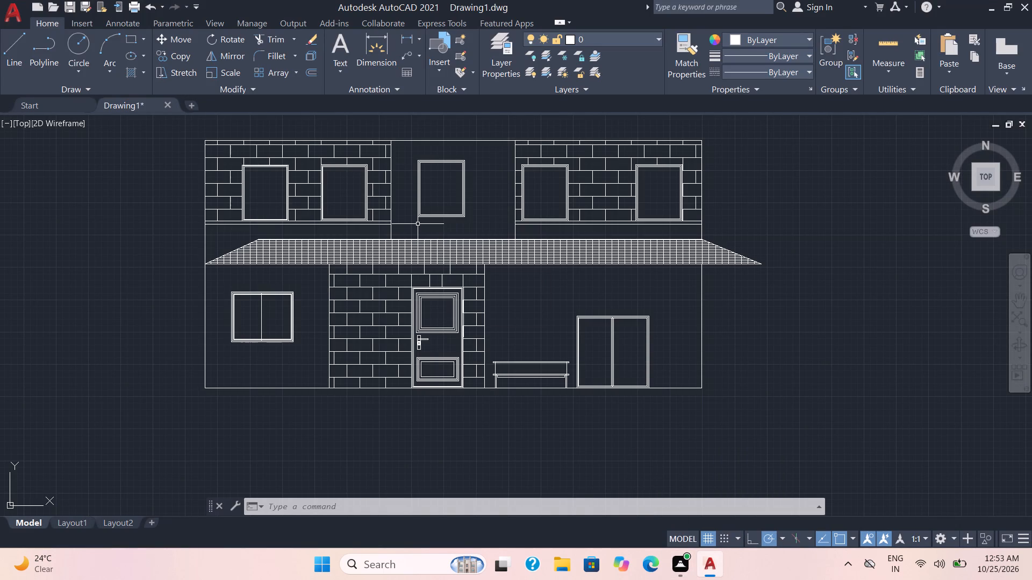
Draw a parapet outline about 2'-7" high and 80' long above the upper storey, joining its two upper corners with lines.
{"action": "middle_click_drag", "start_coordinate": [369, 223], "coordinate": [392, 254]}
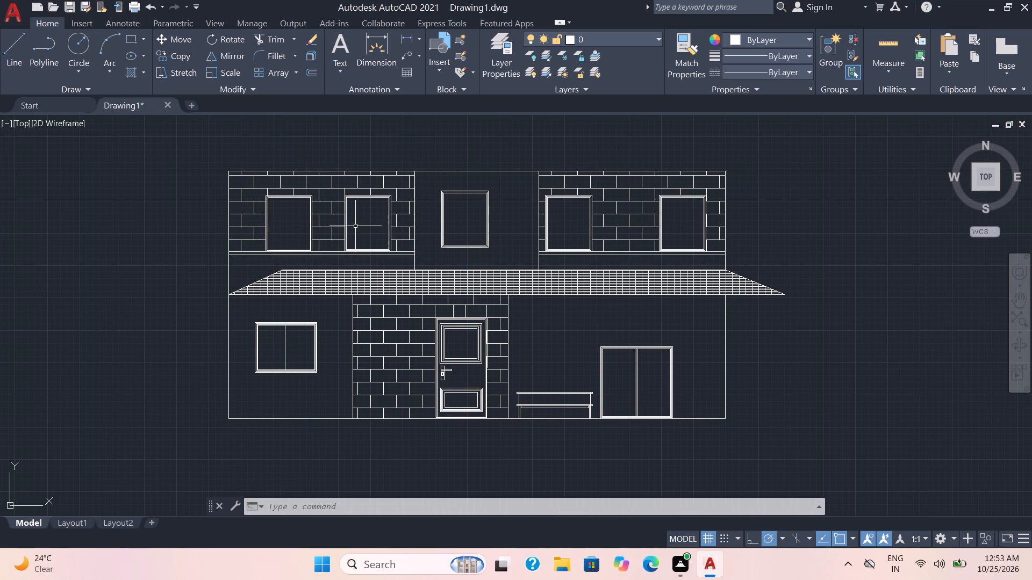
{"action": "middle_click_drag", "start_coordinate": [355, 226], "coordinate": [373, 283]}
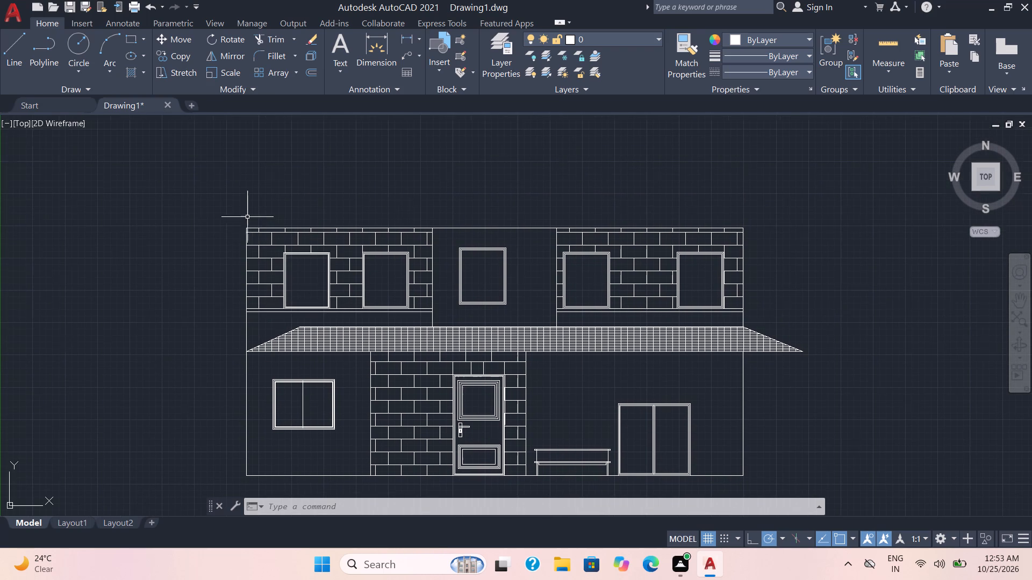
{"action": "scroll", "coordinate": [247, 217], "scroll_direction": "up", "scroll_amount": 3}
{"action": "left_click", "coordinate": [11, 51]}
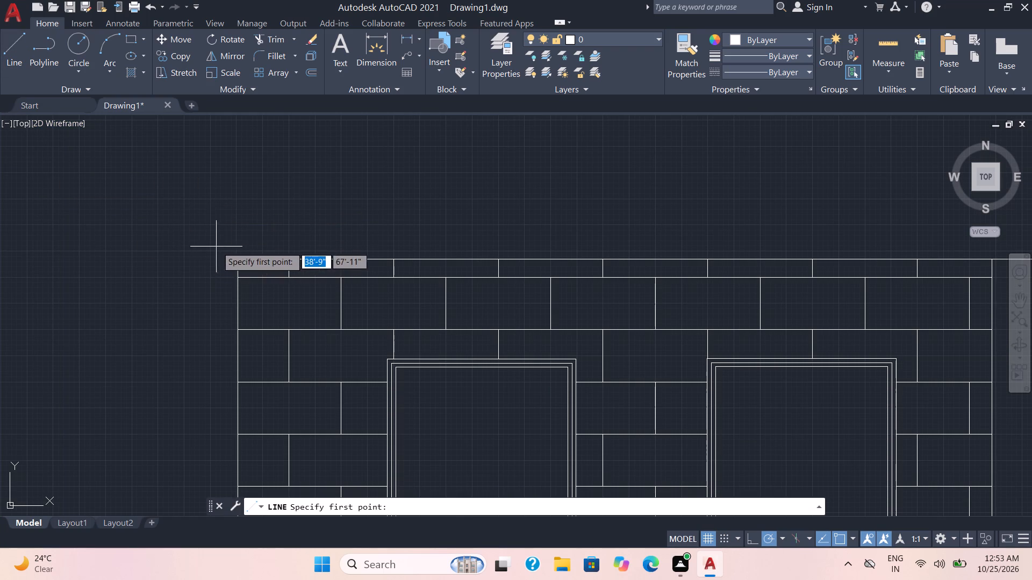
{"action": "left_click", "coordinate": [242, 258]}
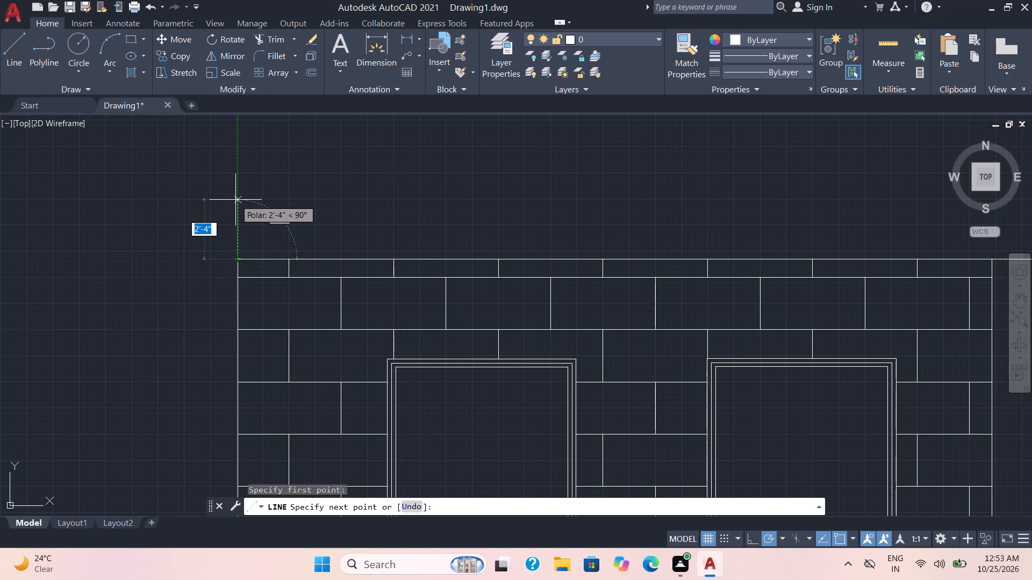
{"action": "left_click", "coordinate": [238, 194]}
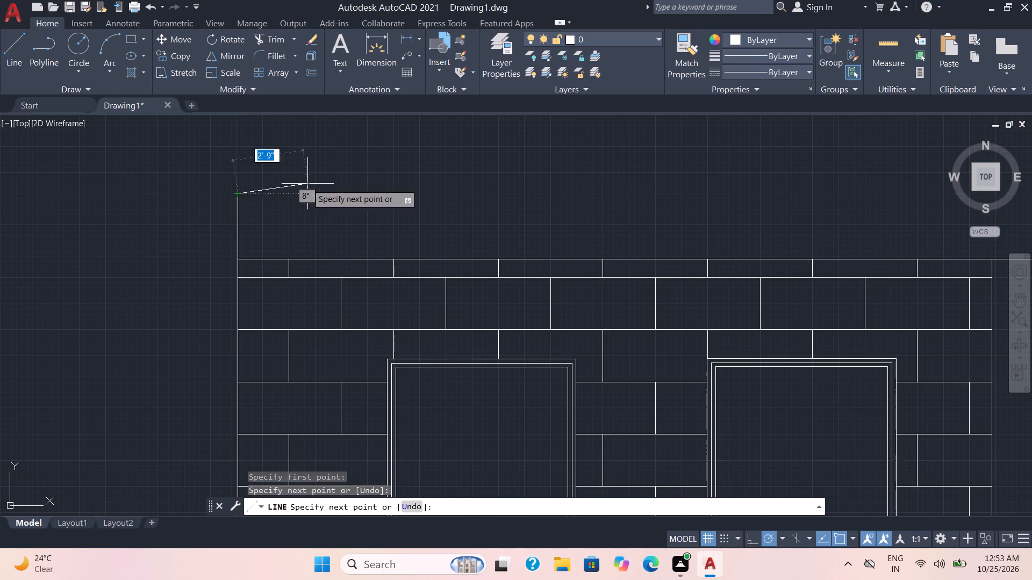
{"action": "middle_click_drag", "start_coordinate": [661, 195], "coordinate": [138, 190]}
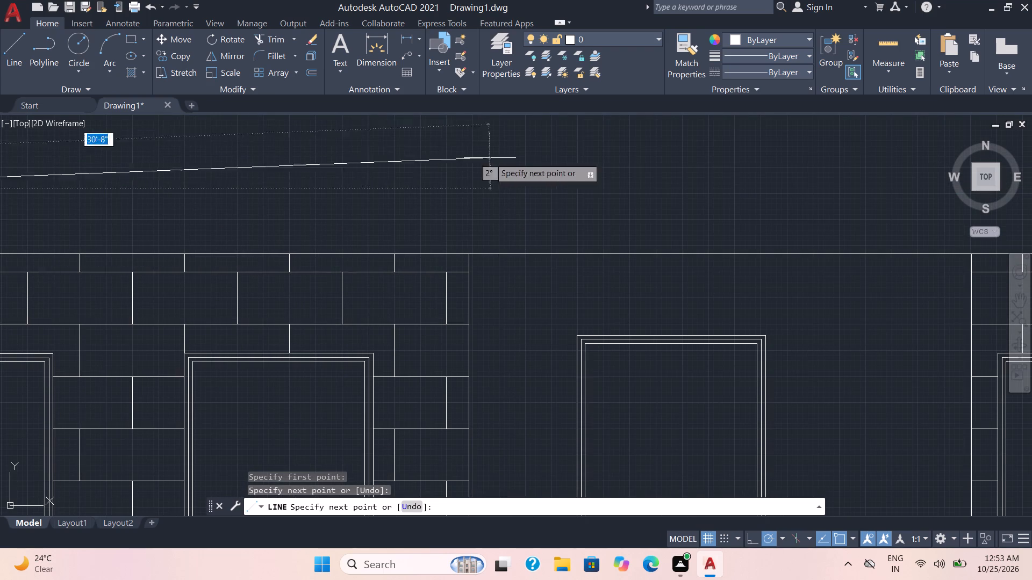
{"action": "middle_click_drag", "start_coordinate": [684, 193], "coordinate": [322, 230]}
{"action": "scroll", "coordinate": [510, 216], "scroll_direction": "down", "scroll_amount": 3}
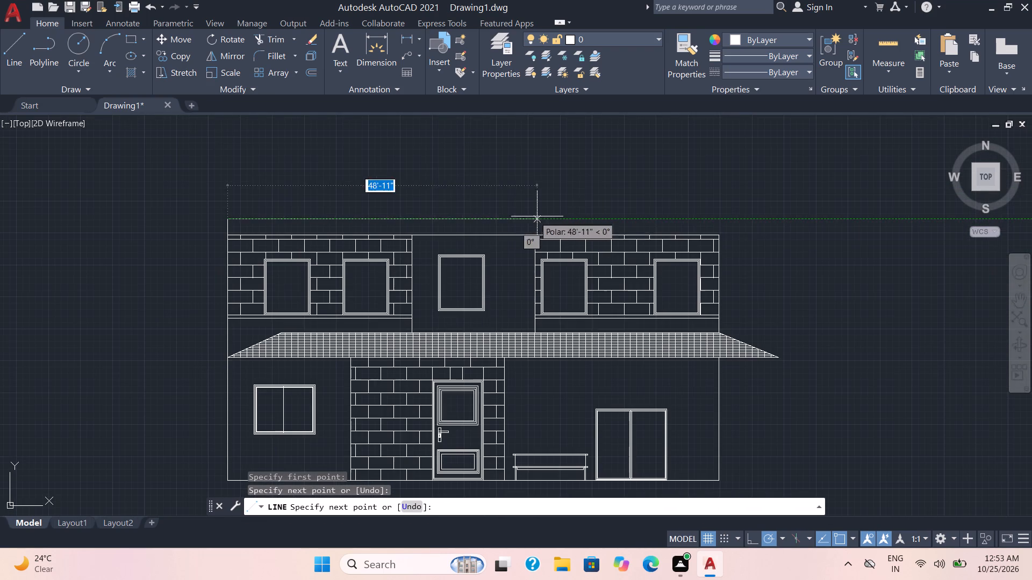
{"action": "scroll", "coordinate": [737, 220], "scroll_direction": "up", "scroll_amount": 3}
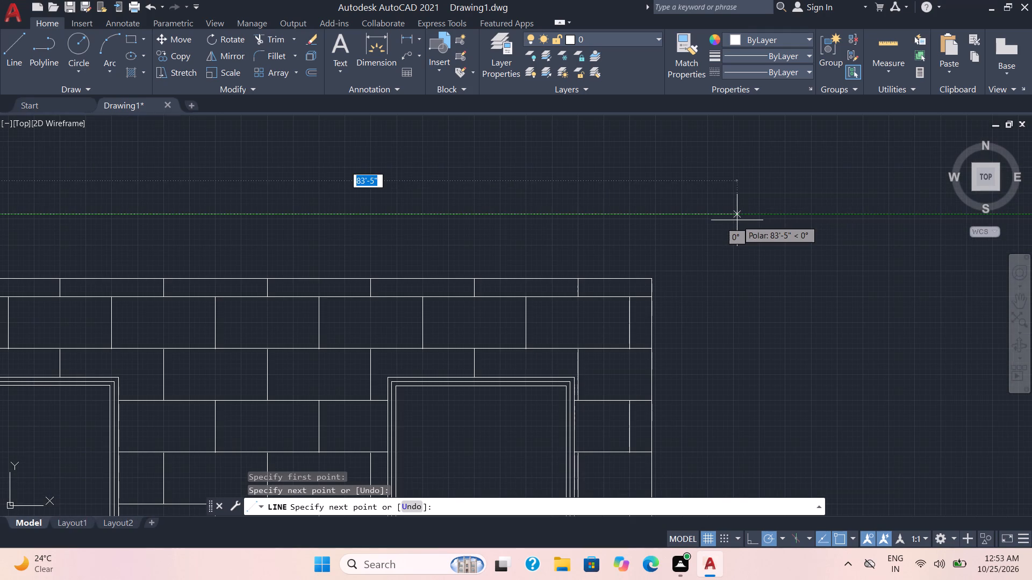
{"action": "scroll", "coordinate": [726, 217], "scroll_direction": "up", "scroll_amount": 2}
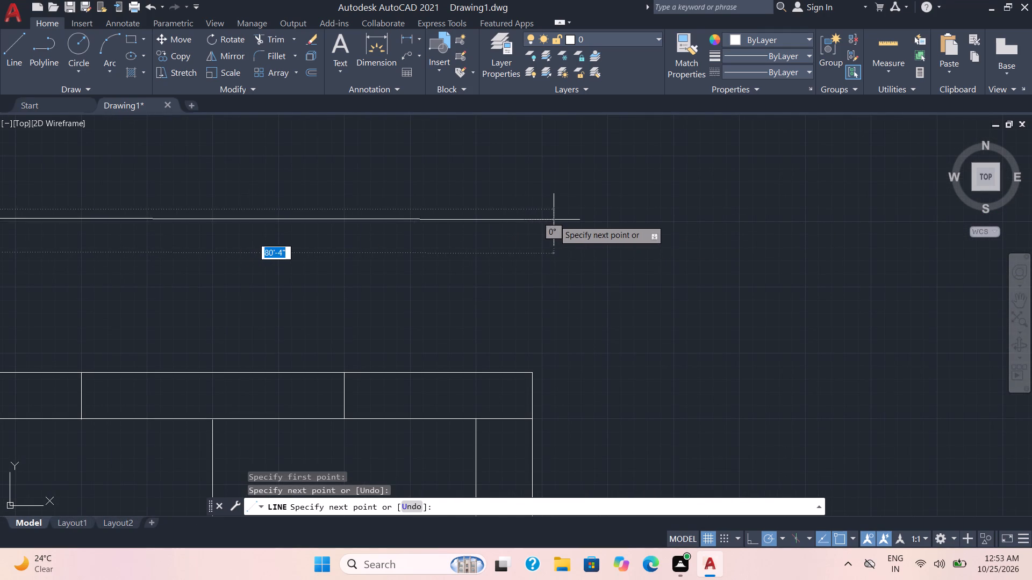
{"action": "scroll", "coordinate": [554, 220], "scroll_direction": "down", "scroll_amount": 3}
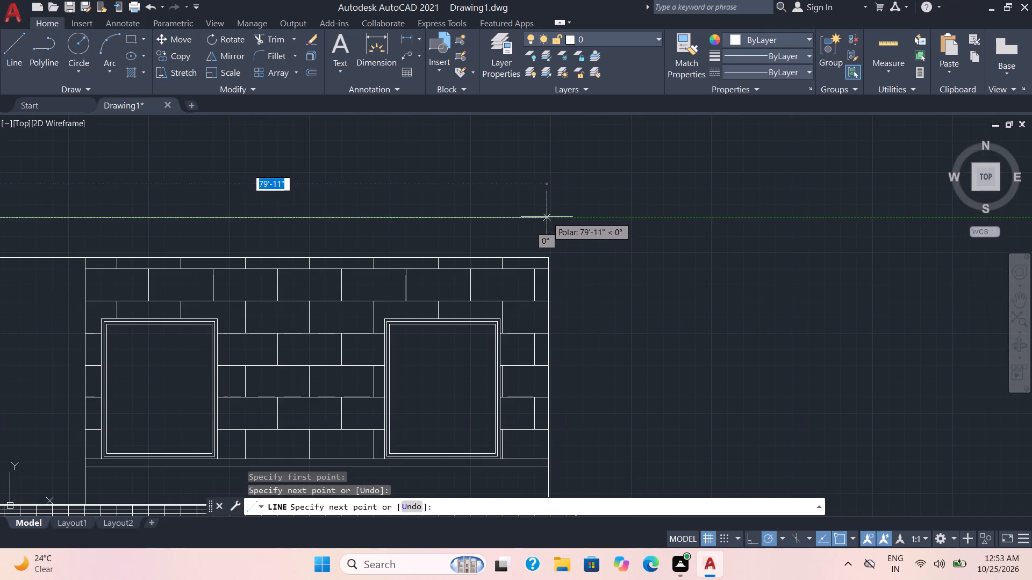
{"action": "scroll", "coordinate": [547, 216], "scroll_direction": "up", "scroll_amount": 4}
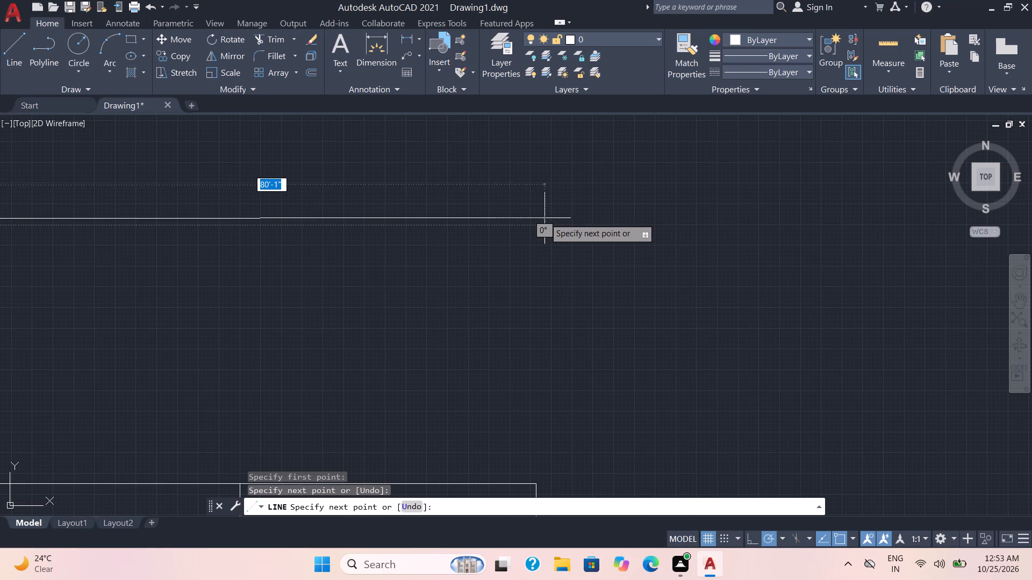
{"action": "scroll", "coordinate": [544, 218], "scroll_direction": "down", "scroll_amount": 1}
{"action": "left_click", "coordinate": [539, 220]}
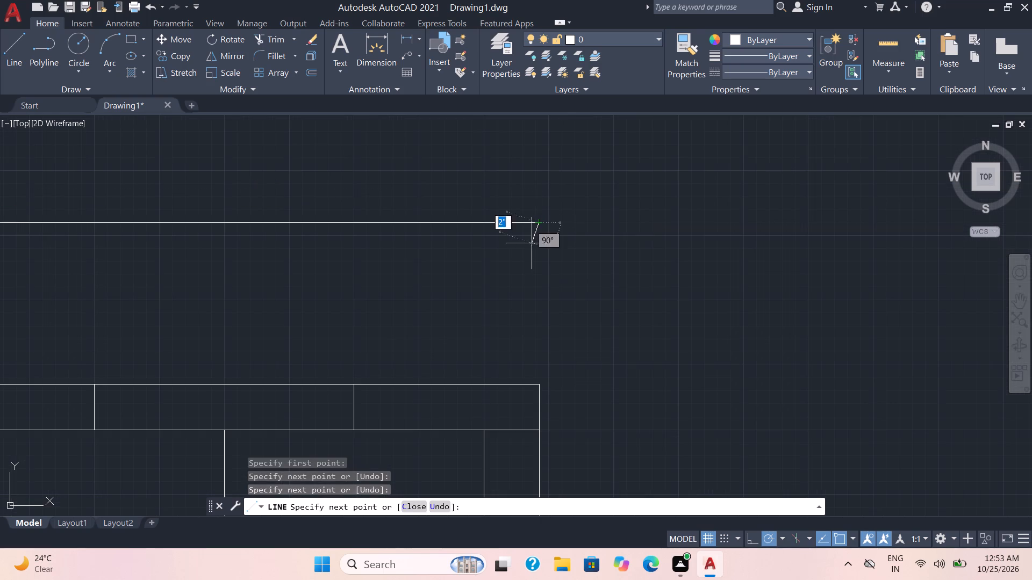
{"action": "left_click", "coordinate": [539, 386]}
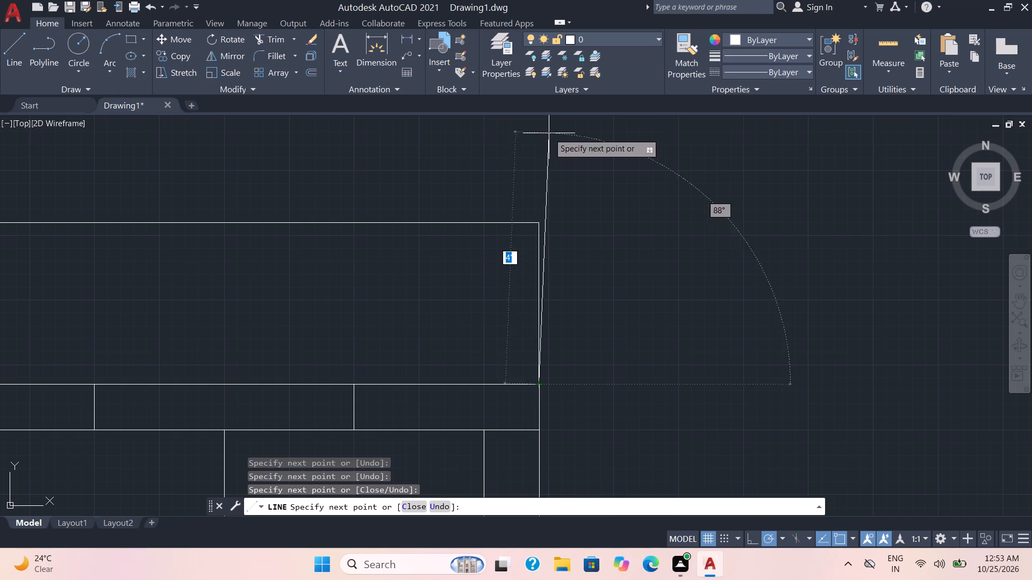
{"action": "key", "text": "Escape"}
Draw a horizontal overhang line about 5' long outward from the parapet's upper-left corner.
{"action": "scroll", "coordinate": [446, 139], "scroll_direction": "down", "scroll_amount": 1}
{"action": "scroll", "coordinate": [510, 191], "scroll_direction": "down", "scroll_amount": 2}
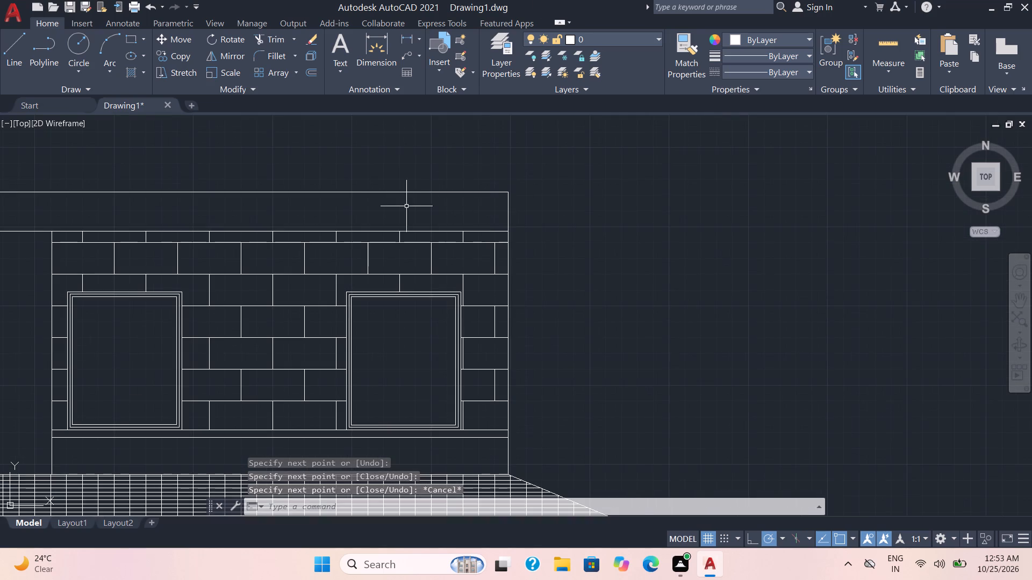
{"action": "scroll", "coordinate": [339, 244], "scroll_direction": "down", "scroll_amount": 1}
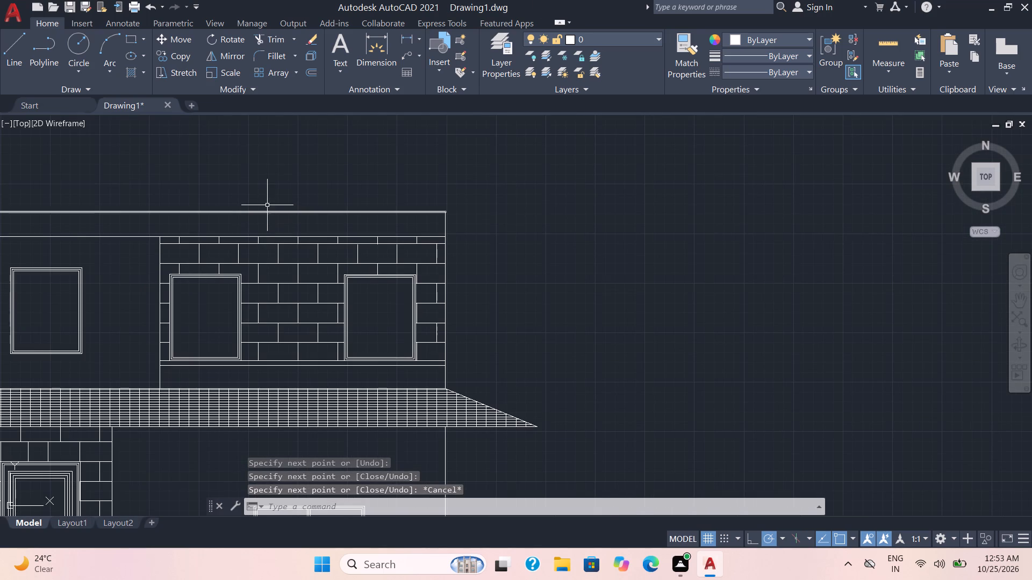
{"action": "scroll", "coordinate": [360, 200], "scroll_direction": "down", "scroll_amount": 2}
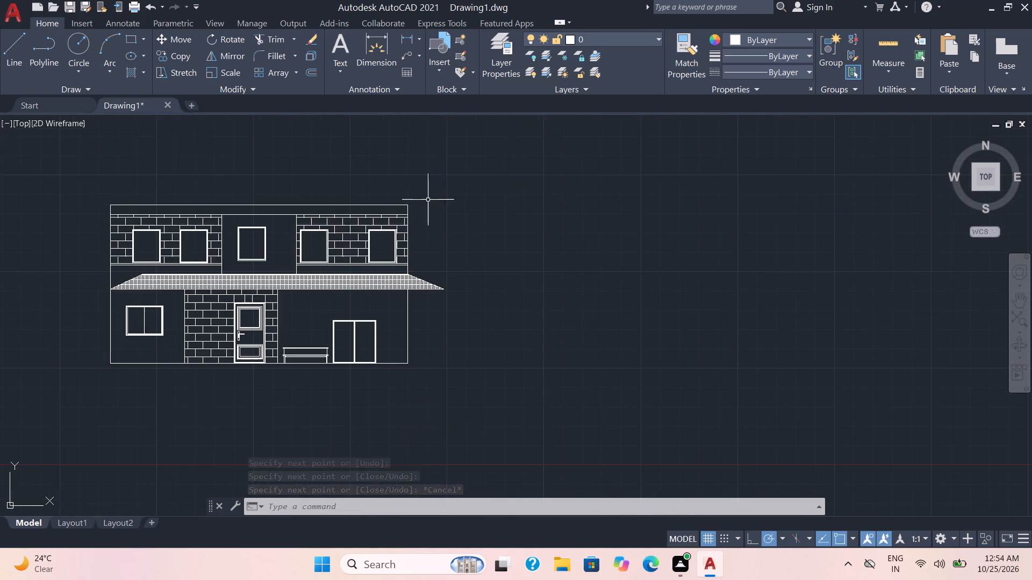
{"action": "middle_click_drag", "start_coordinate": [426, 218], "coordinate": [857, 230]}
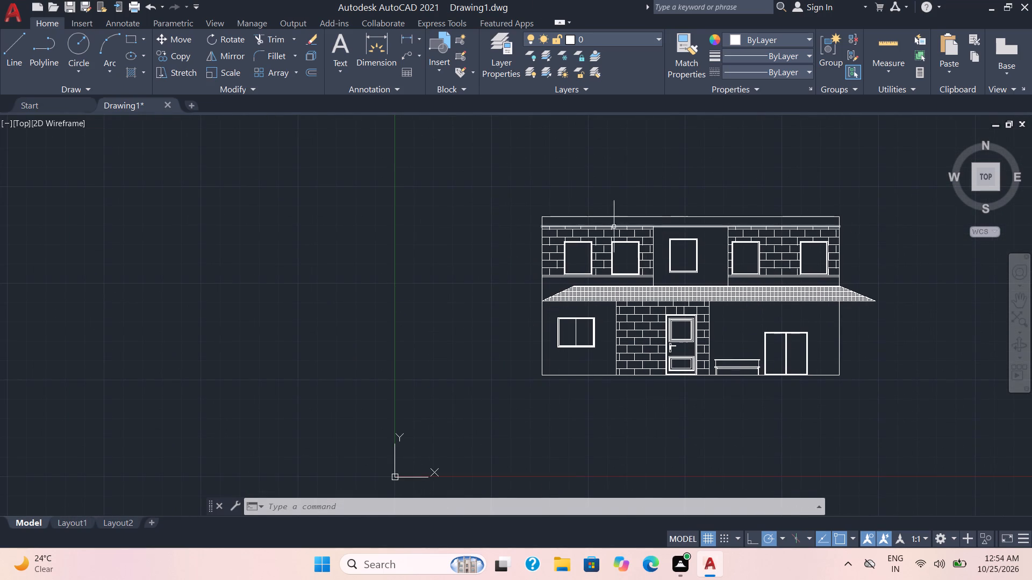
{"action": "scroll", "coordinate": [598, 236], "scroll_direction": "up", "scroll_amount": 1}
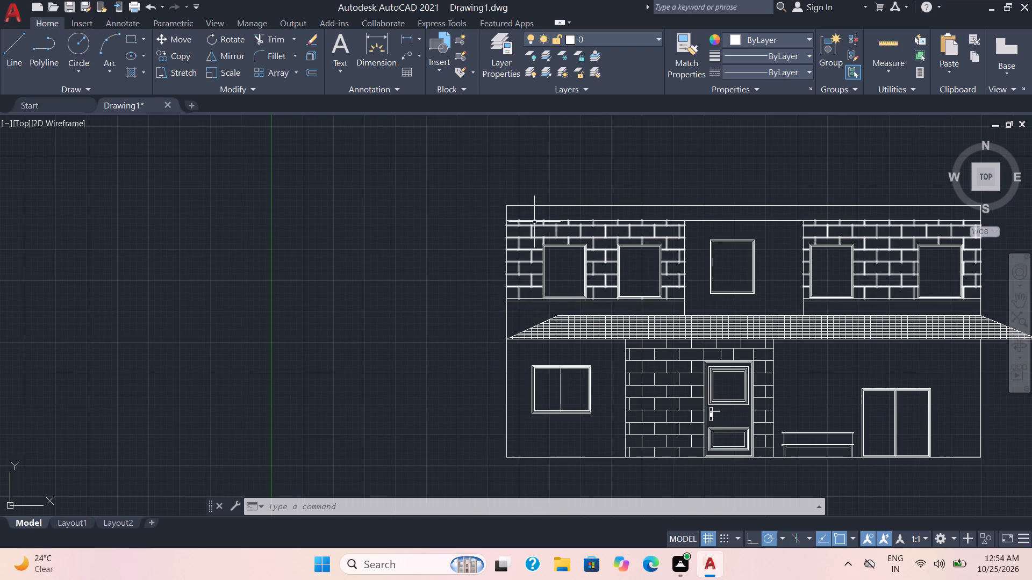
{"action": "scroll", "coordinate": [534, 220], "scroll_direction": "up", "scroll_amount": 1}
{"action": "left_click", "coordinate": [24, 44]}
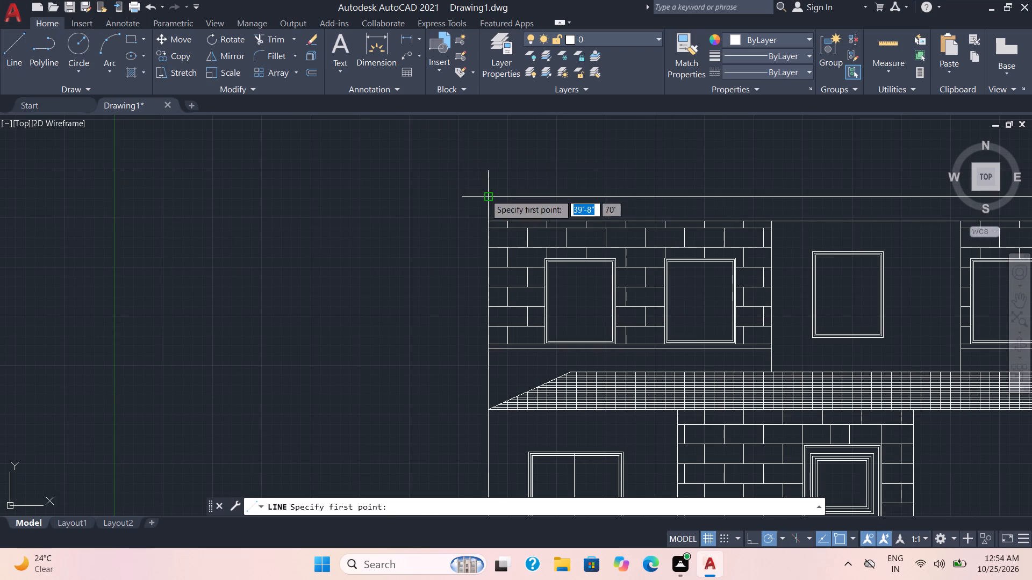
{"action": "left_click", "coordinate": [485, 195]}
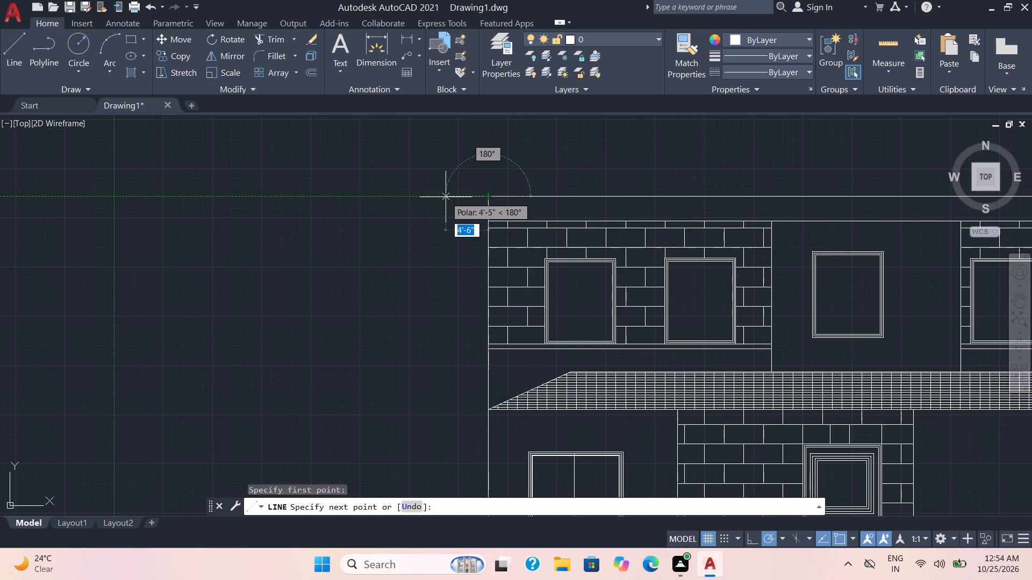
{"action": "left_click", "coordinate": [441, 201]}
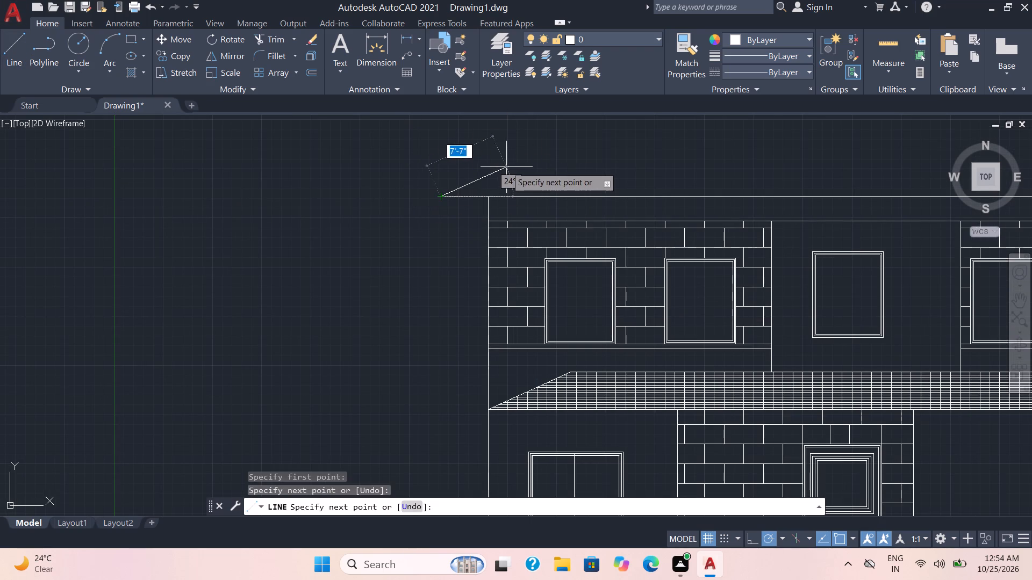
{"action": "key", "text": "Escape"}
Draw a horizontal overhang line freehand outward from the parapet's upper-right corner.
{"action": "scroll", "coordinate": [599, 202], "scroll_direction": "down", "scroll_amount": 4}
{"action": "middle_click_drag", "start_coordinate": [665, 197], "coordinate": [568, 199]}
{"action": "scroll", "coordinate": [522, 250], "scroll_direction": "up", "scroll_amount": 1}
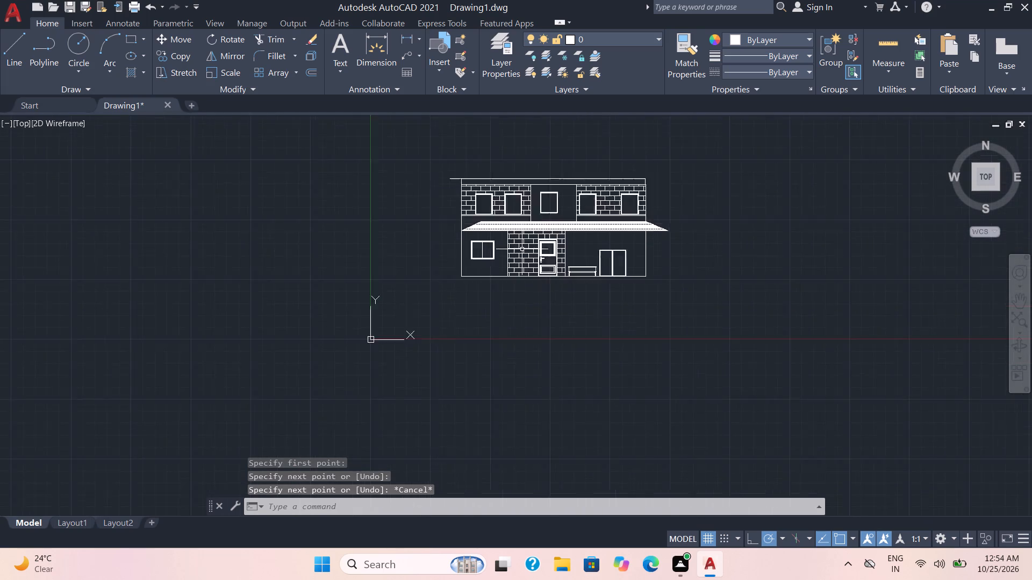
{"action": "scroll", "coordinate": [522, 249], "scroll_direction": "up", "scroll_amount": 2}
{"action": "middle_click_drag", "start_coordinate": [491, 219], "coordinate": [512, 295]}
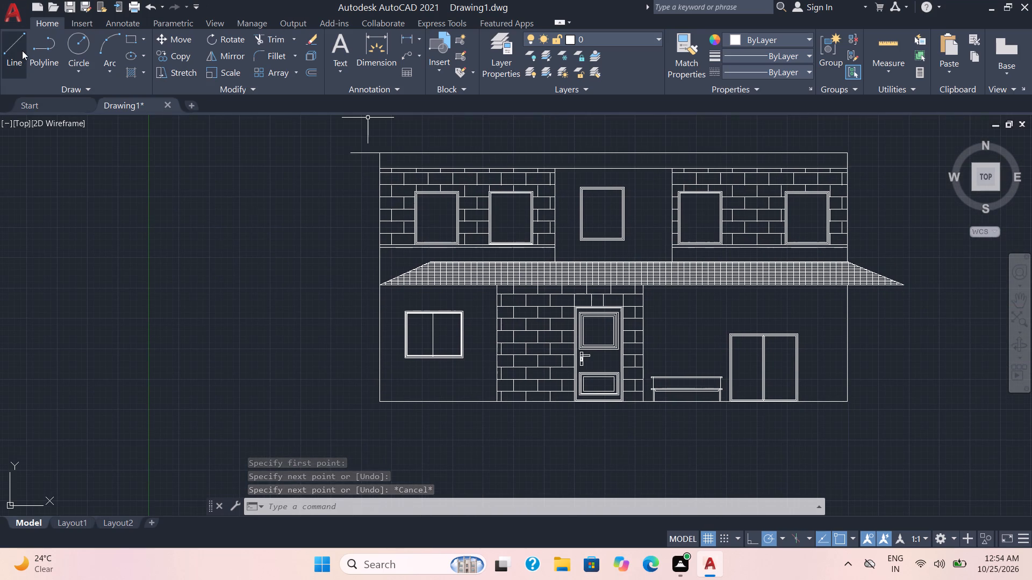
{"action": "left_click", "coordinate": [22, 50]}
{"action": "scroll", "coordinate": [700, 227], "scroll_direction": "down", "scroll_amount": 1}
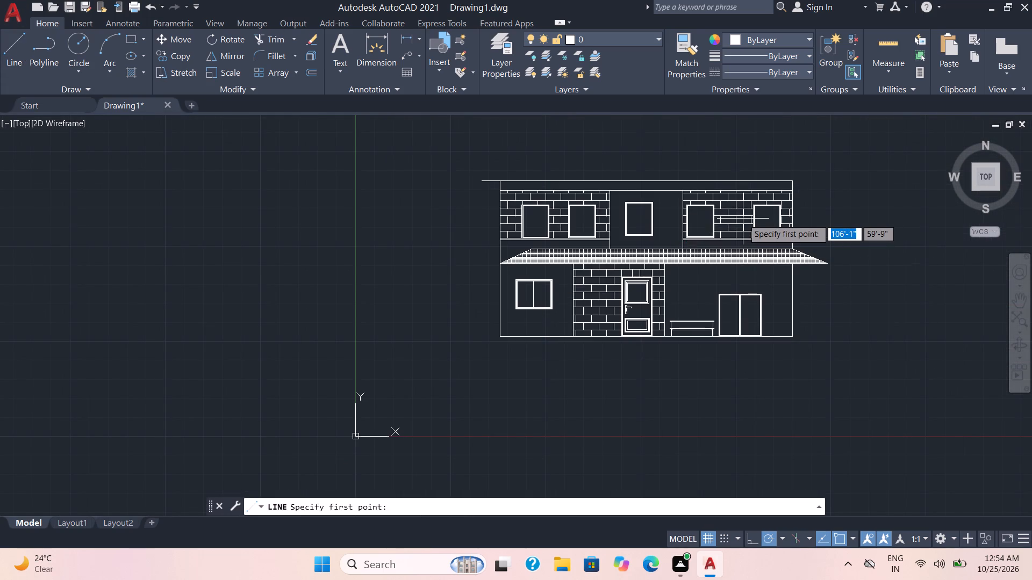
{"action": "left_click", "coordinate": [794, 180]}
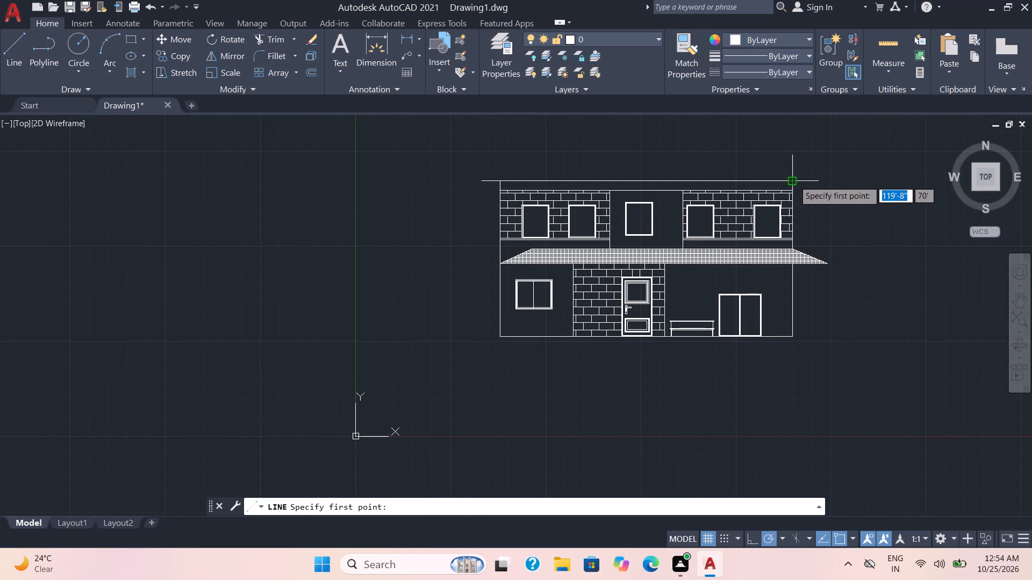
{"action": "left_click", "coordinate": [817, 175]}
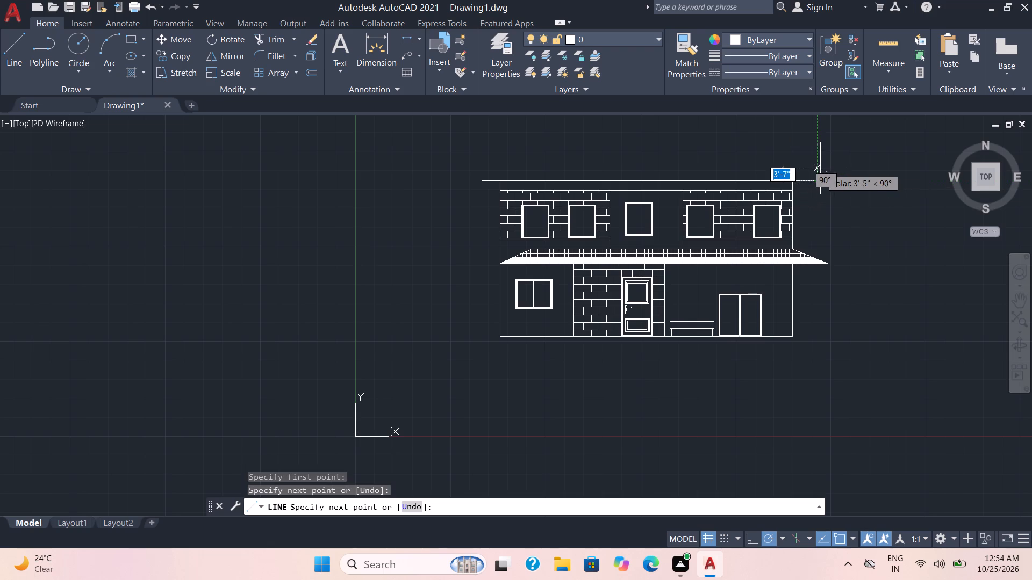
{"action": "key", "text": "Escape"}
Copy the left overhang line to the building's right side, placing it just above the parapet's upper-right corner.
{"action": "scroll", "coordinate": [798, 197], "scroll_direction": "up", "scroll_amount": 1}
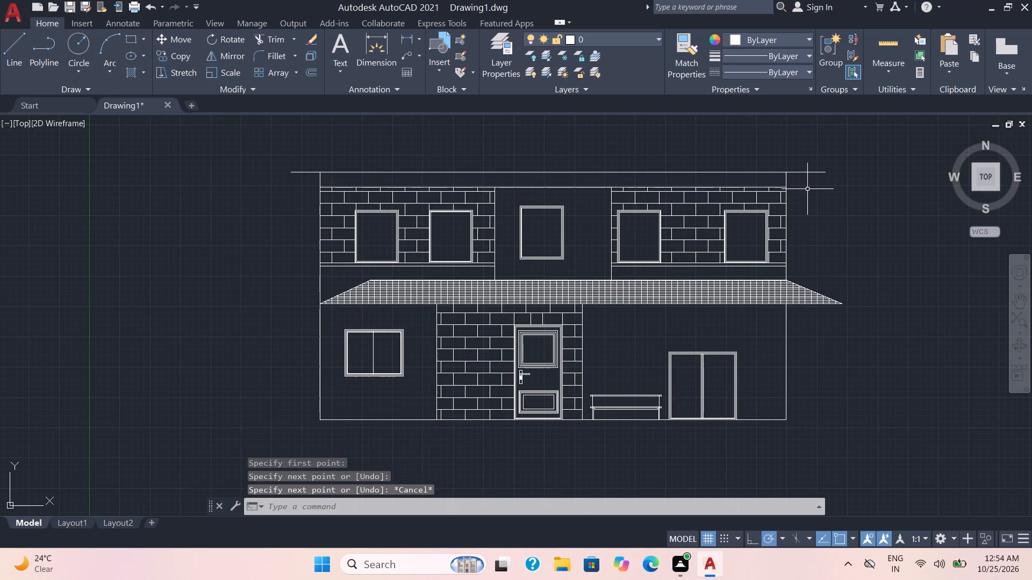
{"action": "scroll", "coordinate": [807, 189], "scroll_direction": "up", "scroll_amount": 1}
{"action": "middle_click_drag", "start_coordinate": [866, 220], "coordinate": [1031, 265]}
{"action": "middle_click_drag", "start_coordinate": [193, 192], "coordinate": [199, 192]}
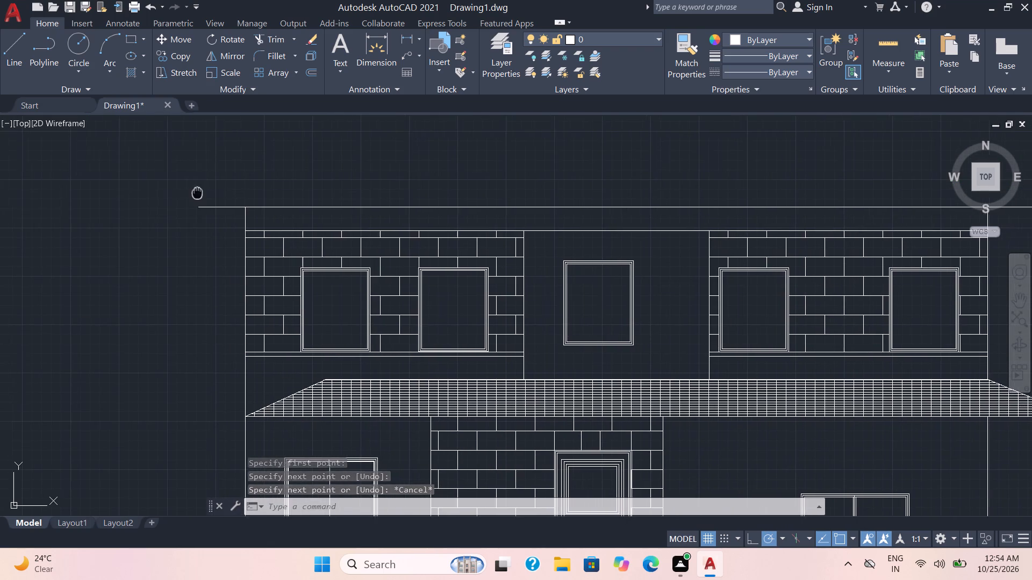
{"action": "middle_click_drag", "start_coordinate": [199, 192], "coordinate": [379, 197]}
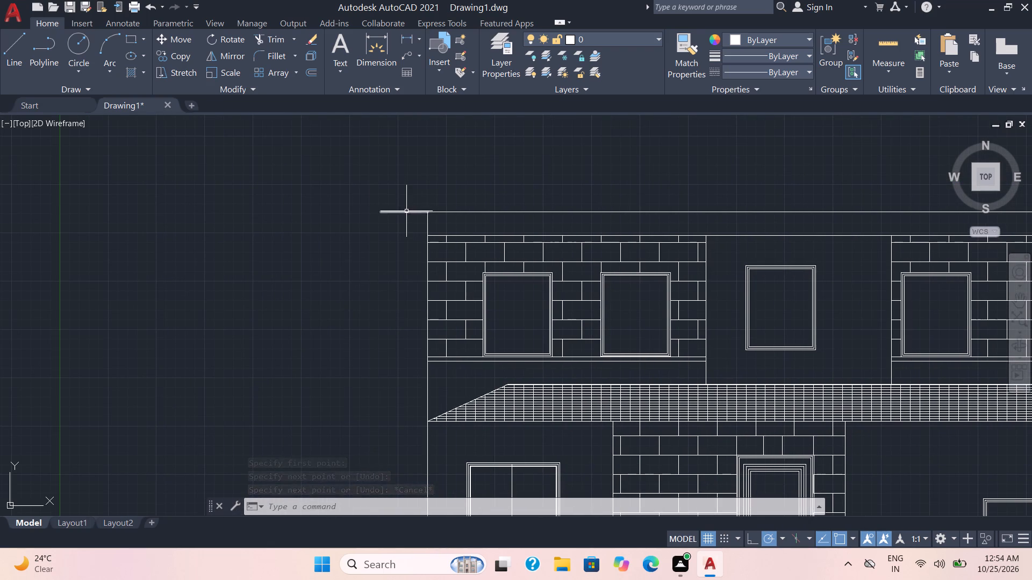
{"action": "left_click", "coordinate": [406, 213]}
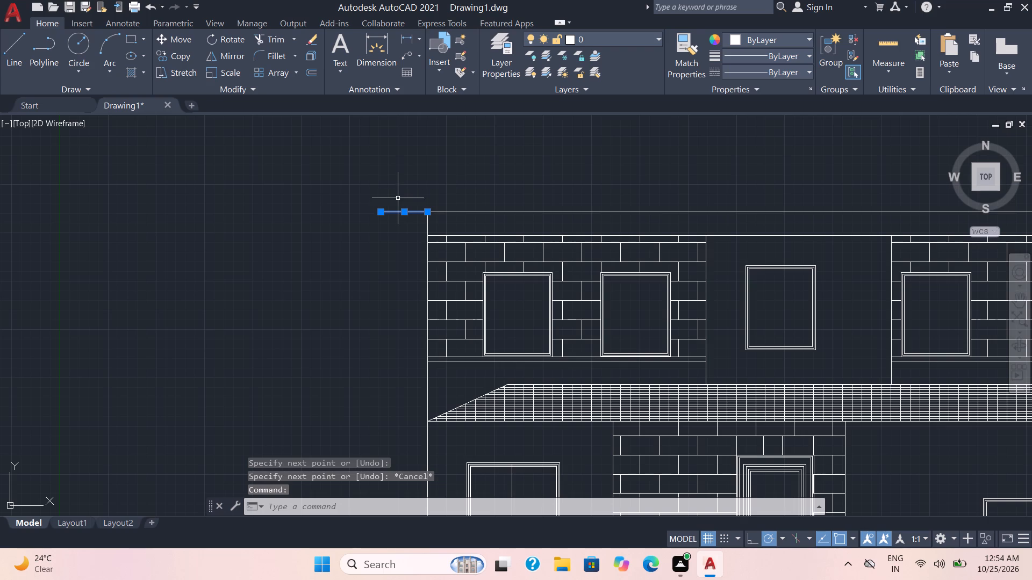
{"action": "key", "text": "ctrl+c"}
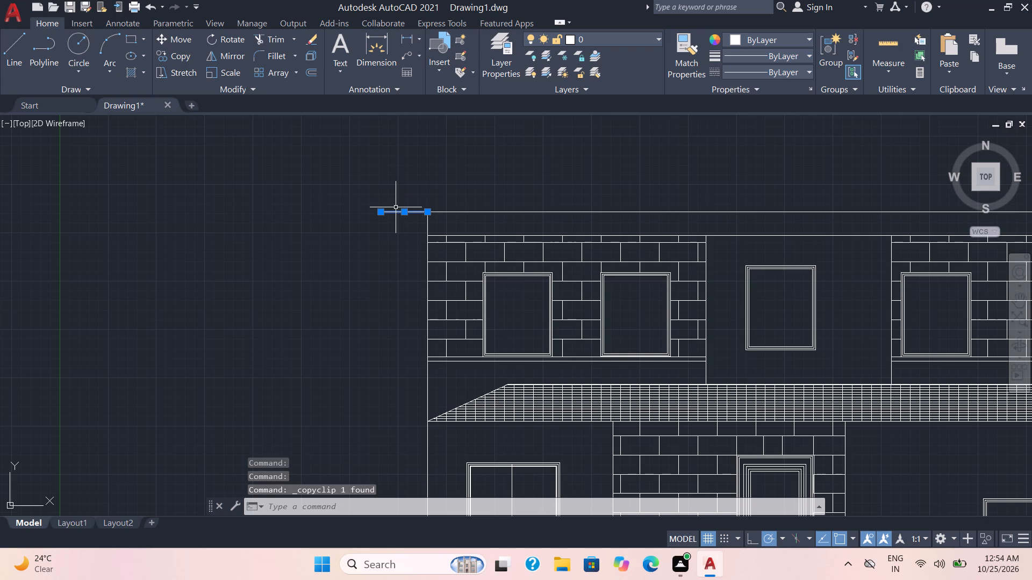
{"action": "type", "text": "CO"}
{"action": "key", "text": "Return"}
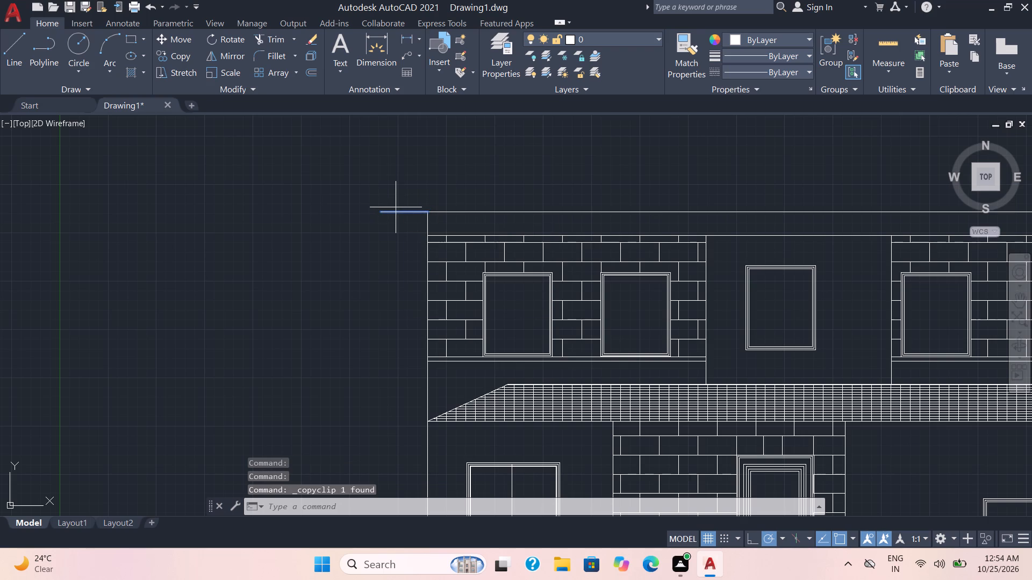
{"action": "left_click", "coordinate": [395, 212]}
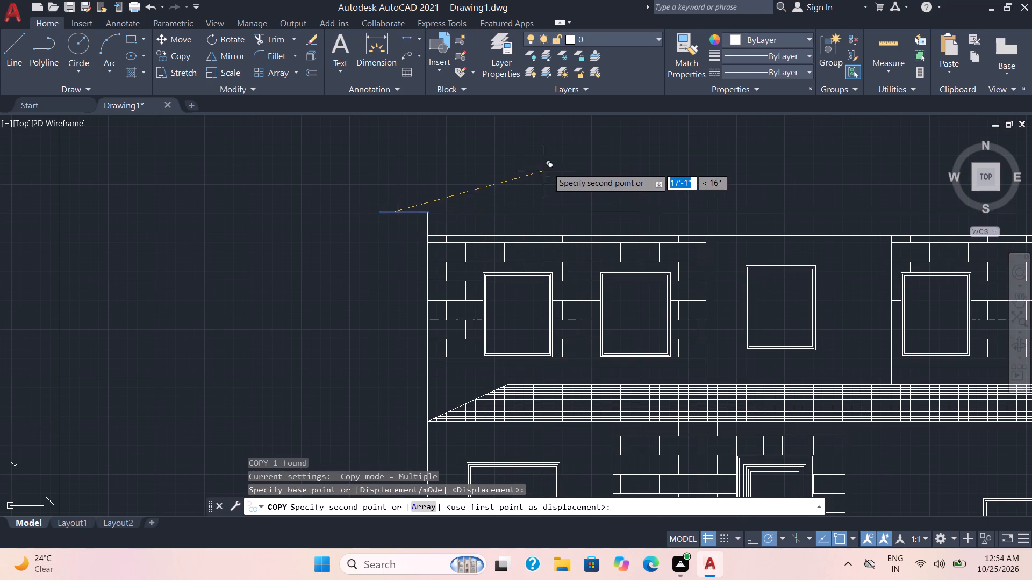
{"action": "middle_click_drag", "start_coordinate": [556, 158], "coordinate": [167, 223]}
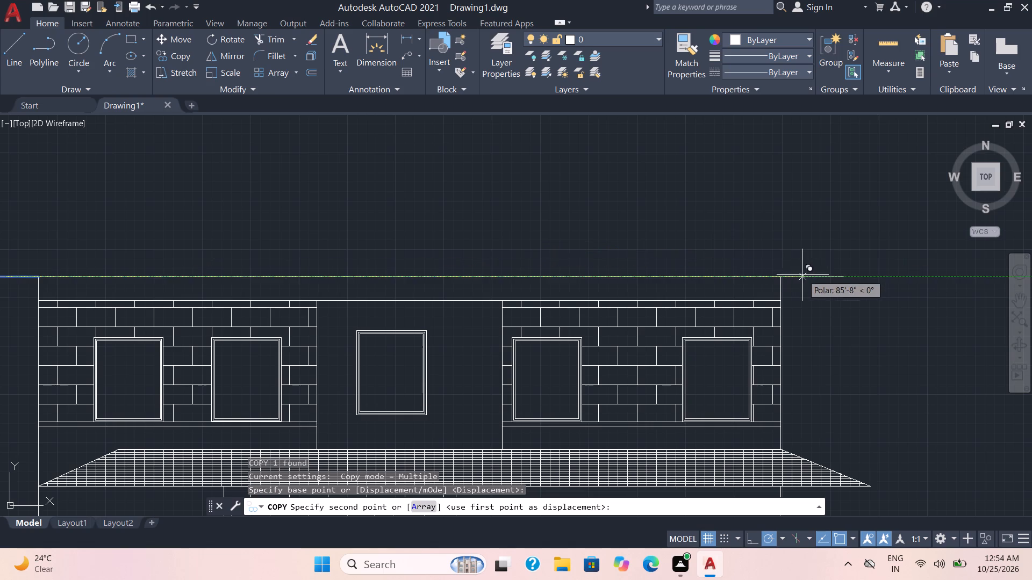
{"action": "left_click", "coordinate": [807, 258]}
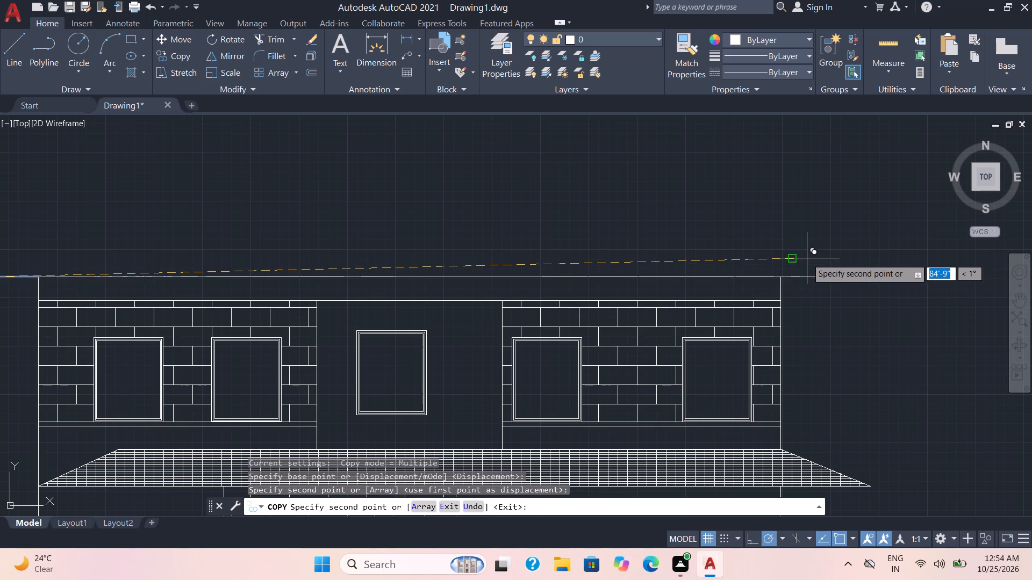
{"action": "key", "text": "Escape"}
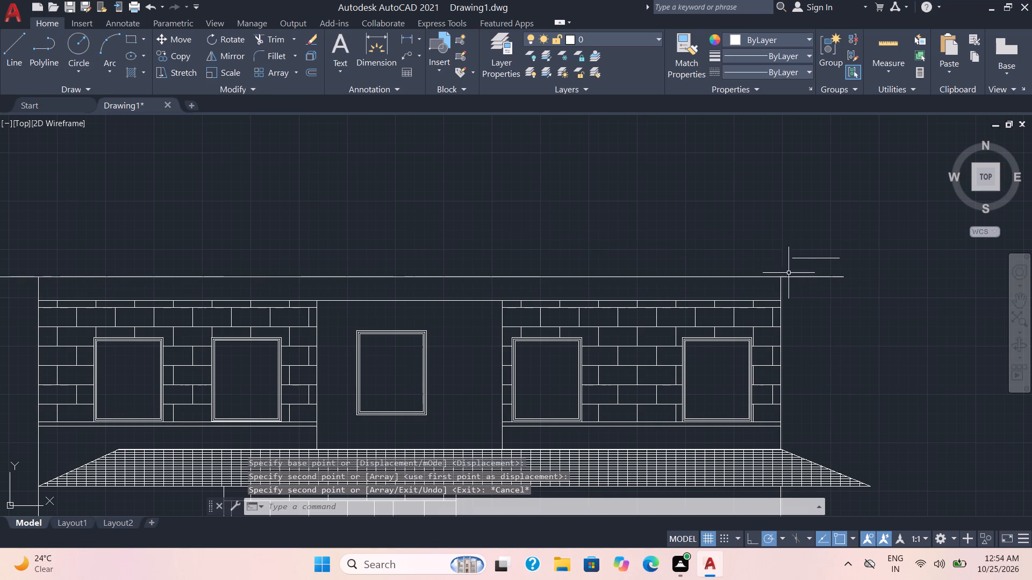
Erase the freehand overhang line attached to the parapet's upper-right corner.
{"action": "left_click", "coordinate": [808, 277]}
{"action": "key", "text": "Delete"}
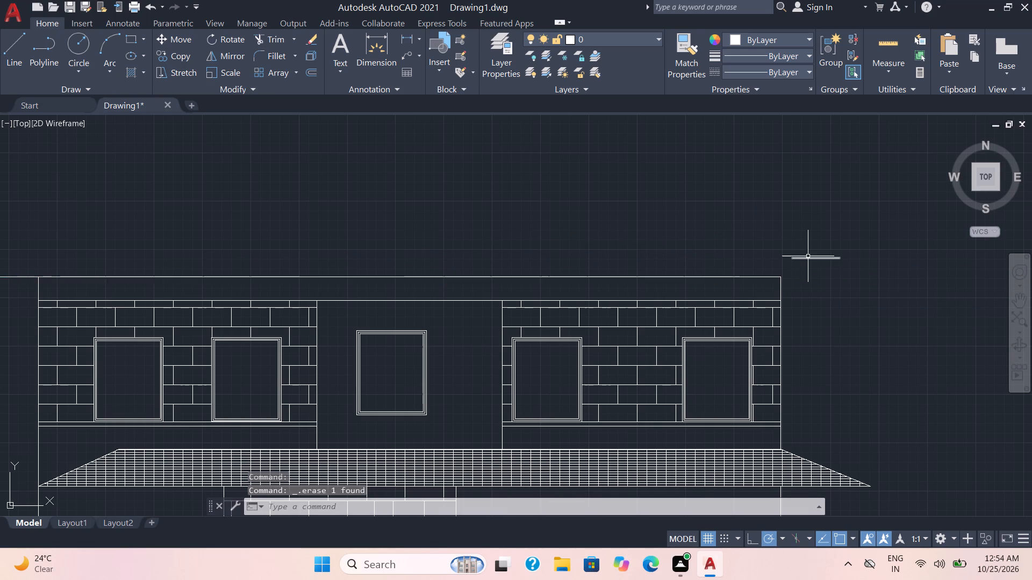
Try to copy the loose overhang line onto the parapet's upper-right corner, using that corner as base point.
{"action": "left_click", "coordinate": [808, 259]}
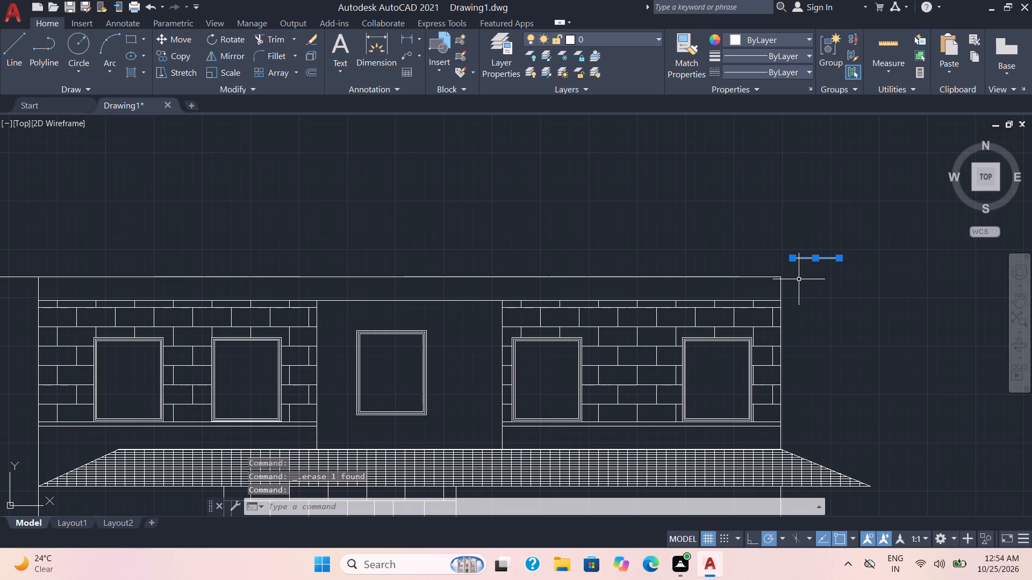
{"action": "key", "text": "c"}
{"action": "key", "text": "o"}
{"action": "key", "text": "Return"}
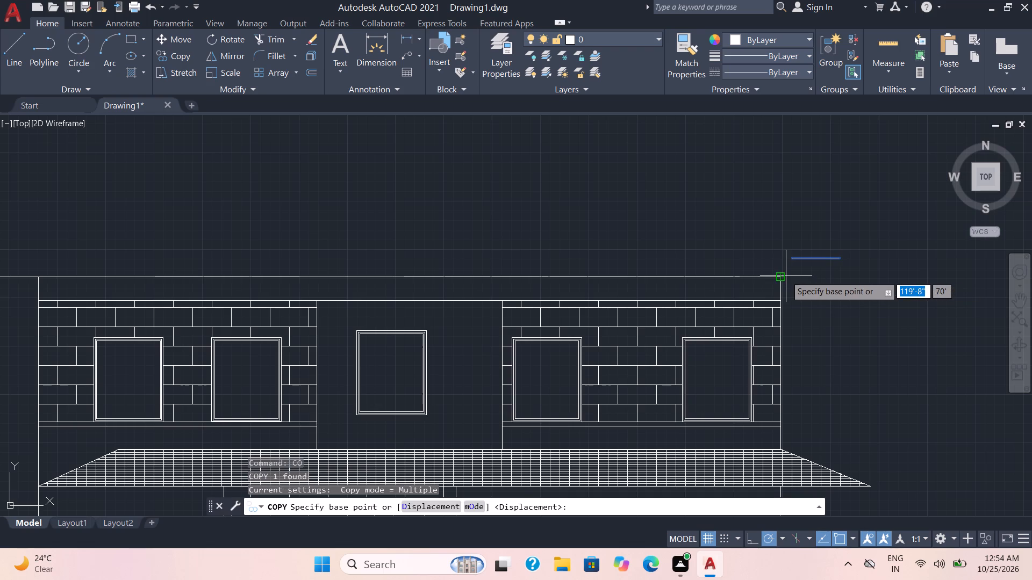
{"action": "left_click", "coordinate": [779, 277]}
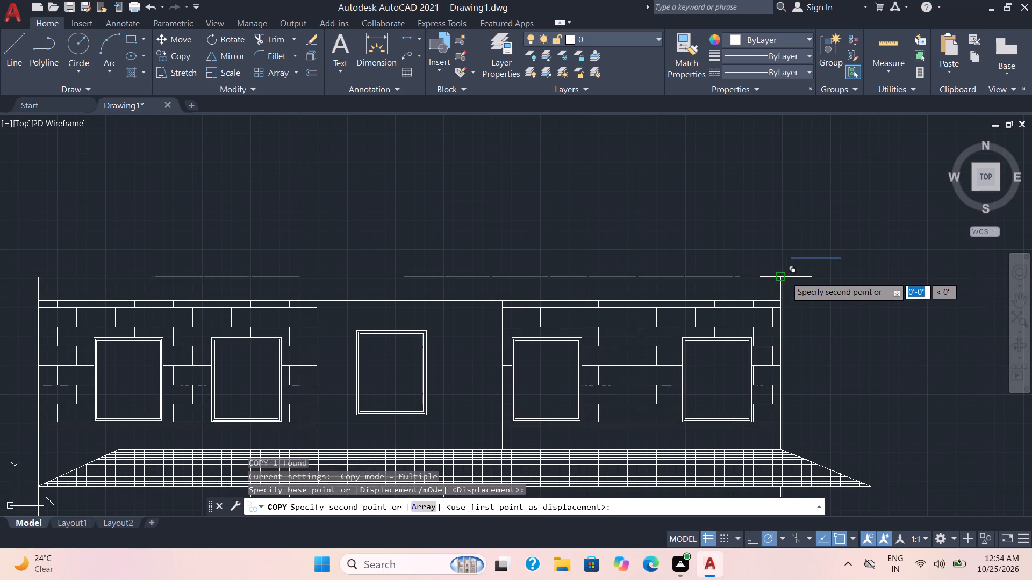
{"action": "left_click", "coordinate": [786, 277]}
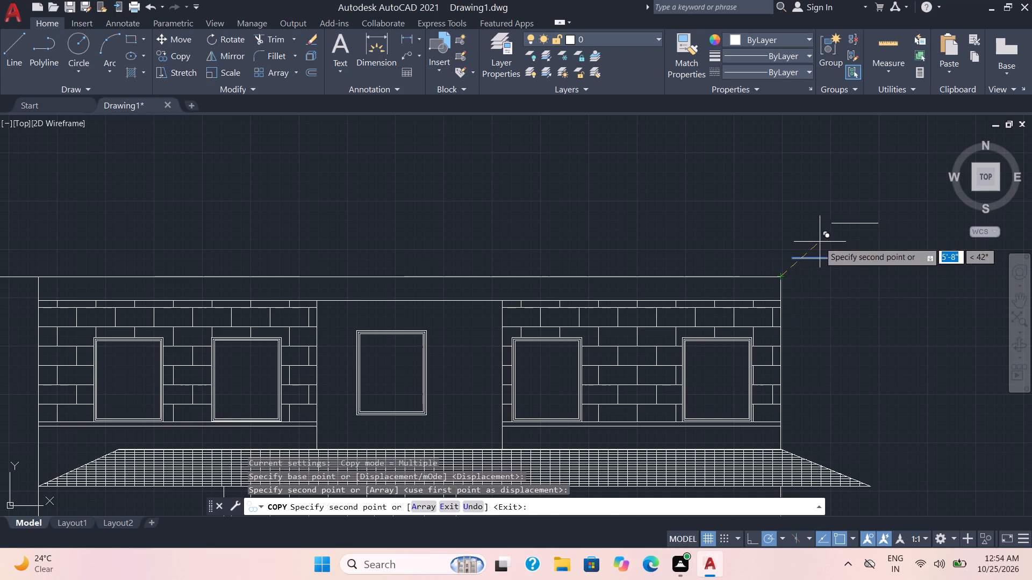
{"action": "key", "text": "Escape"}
Move the loose overhang line by its inner endpoint onto the parapet's upper-right corner.
{"action": "left_click", "coordinate": [818, 259]}
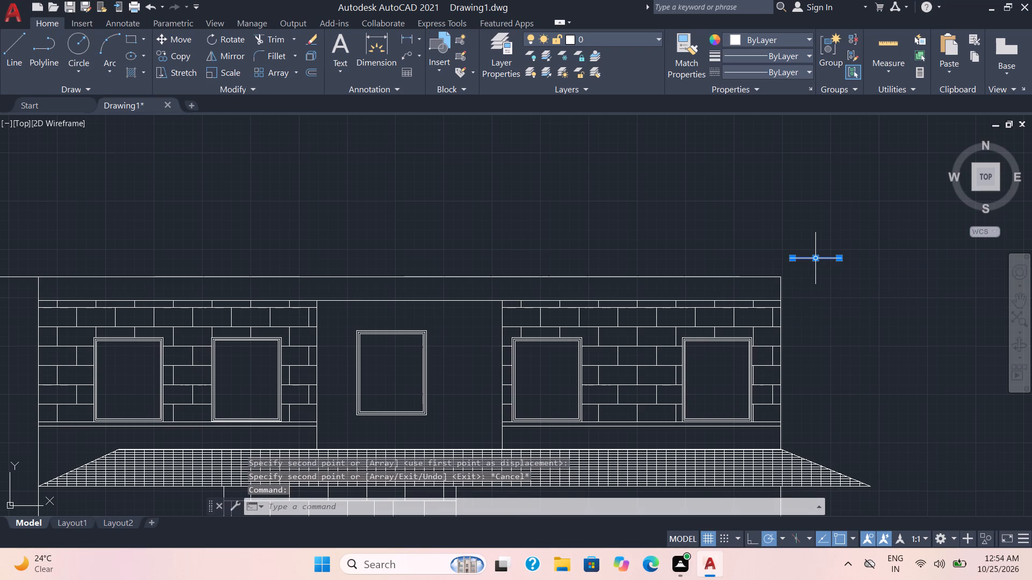
{"action": "key", "text": "m"}
{"action": "key", "text": "Return"}
{"action": "left_click_drag", "start_coordinate": [811, 259], "coordinate": [808, 267]}
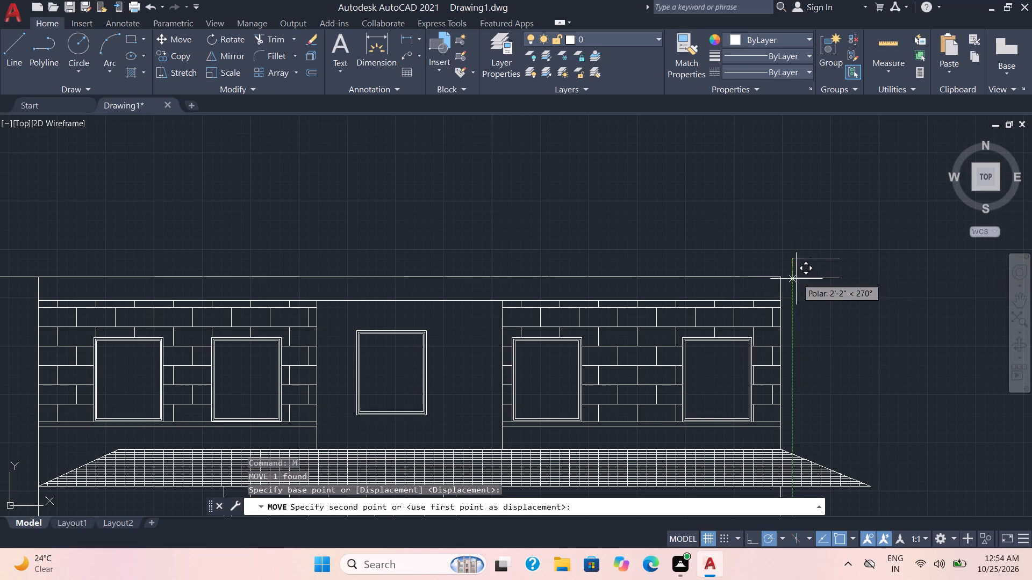
{"action": "left_click", "coordinate": [783, 279]}
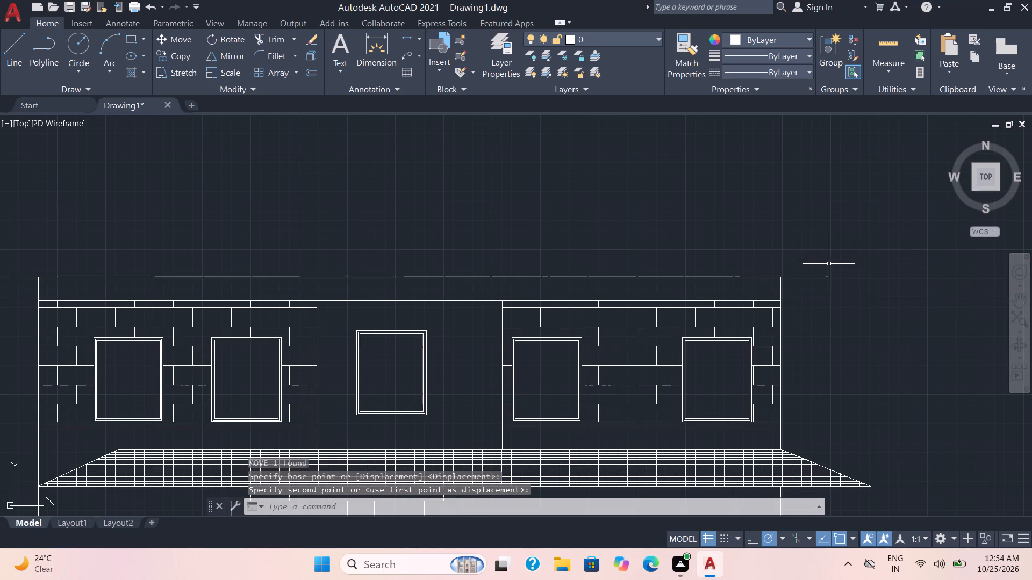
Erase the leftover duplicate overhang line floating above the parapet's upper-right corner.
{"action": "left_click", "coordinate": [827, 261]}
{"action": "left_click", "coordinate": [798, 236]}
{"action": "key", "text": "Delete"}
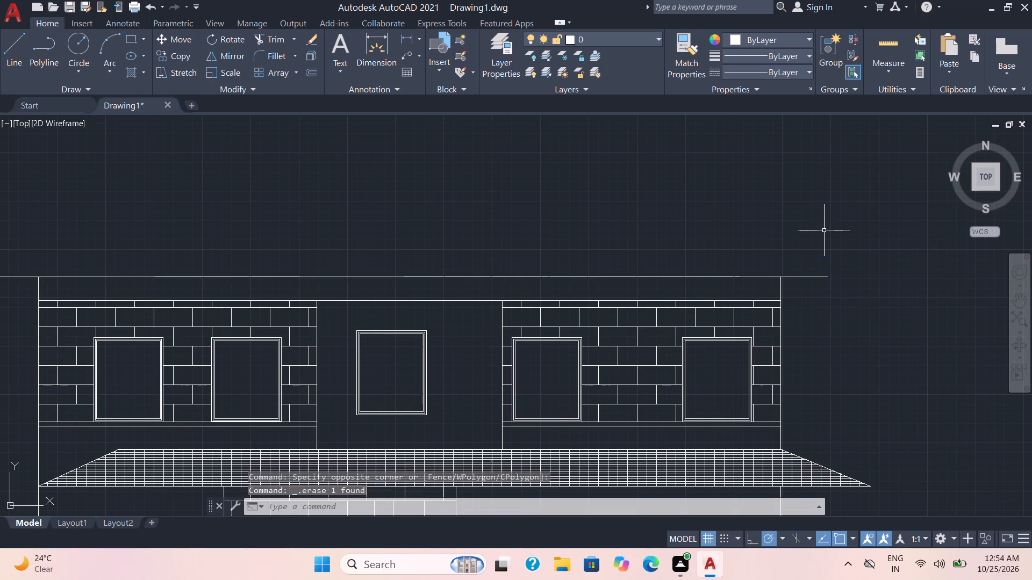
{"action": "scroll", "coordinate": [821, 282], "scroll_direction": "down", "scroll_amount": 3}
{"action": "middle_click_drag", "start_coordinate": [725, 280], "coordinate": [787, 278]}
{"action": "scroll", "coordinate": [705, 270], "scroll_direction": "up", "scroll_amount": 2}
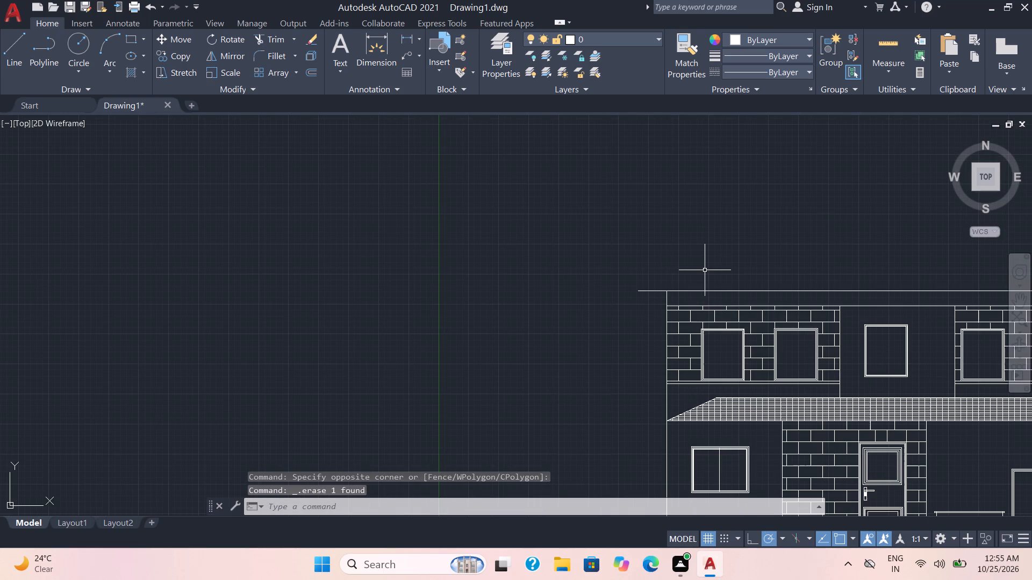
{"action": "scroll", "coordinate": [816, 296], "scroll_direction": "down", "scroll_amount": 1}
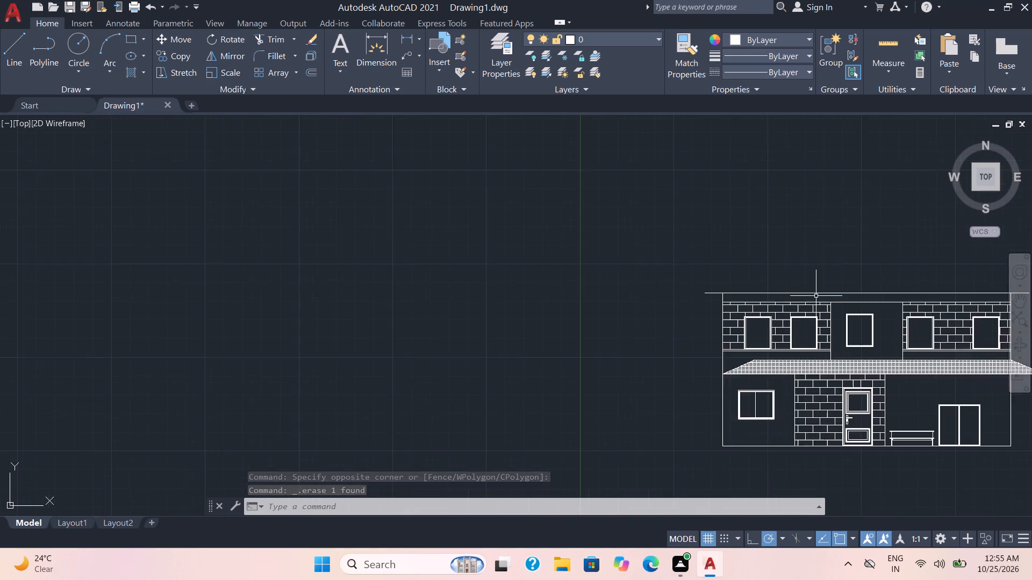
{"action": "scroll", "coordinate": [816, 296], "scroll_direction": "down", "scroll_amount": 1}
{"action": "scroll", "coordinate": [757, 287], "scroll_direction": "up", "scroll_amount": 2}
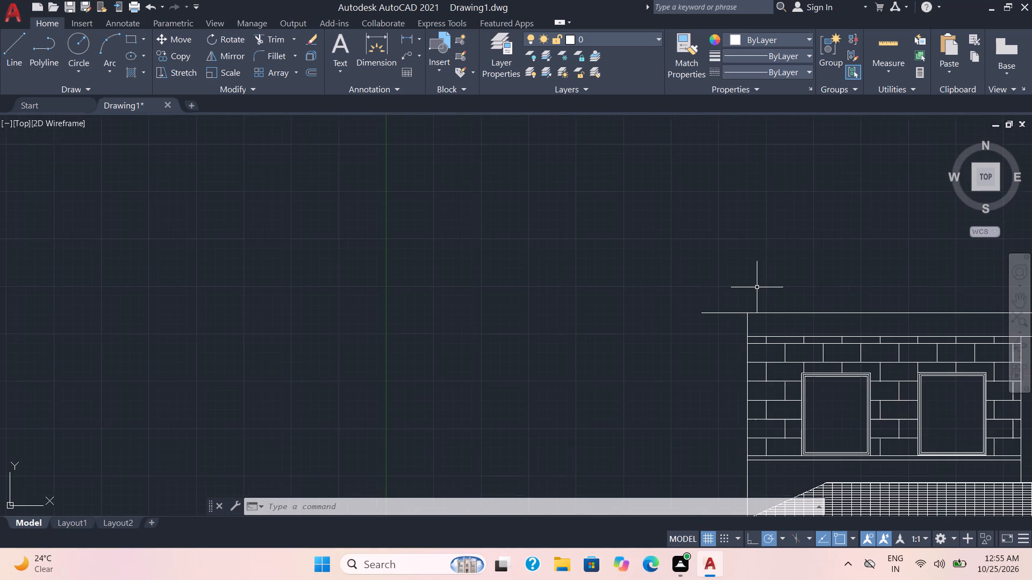
Draw the top roof outline between both overhang ends: 27'-2" slope at 28°, 25'-6" ridge, 15'-3" slope, about 15' flat, closing slope.
{"action": "scroll", "coordinate": [757, 287], "scroll_direction": "up", "scroll_amount": 2}
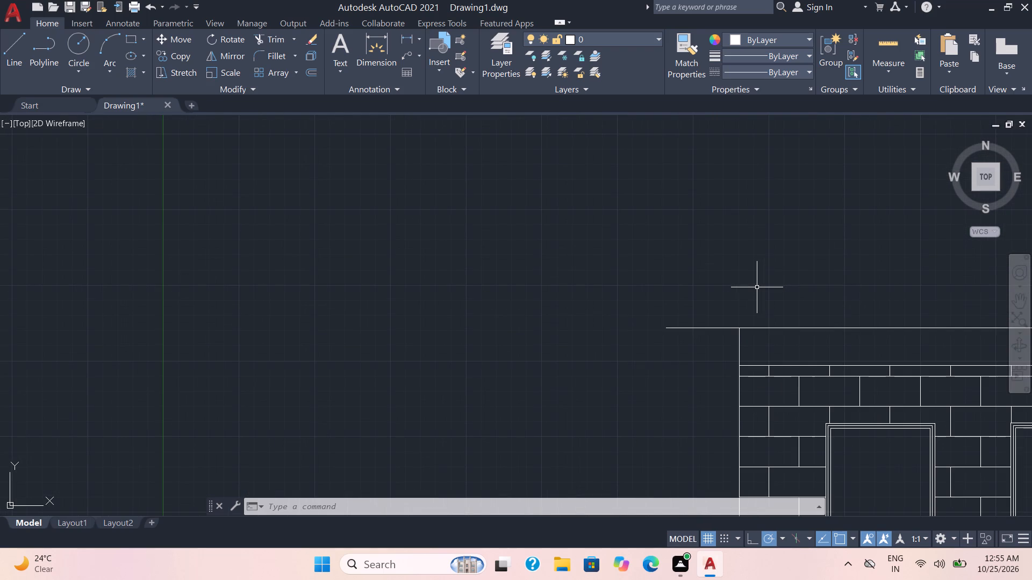
{"action": "left_click", "coordinate": [19, 54]}
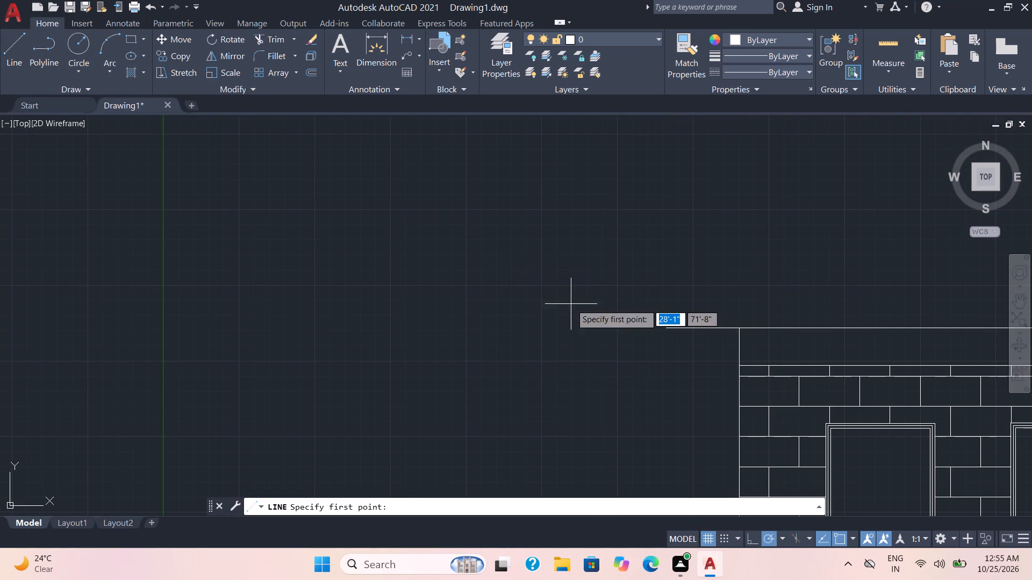
{"action": "left_click", "coordinate": [665, 327]}
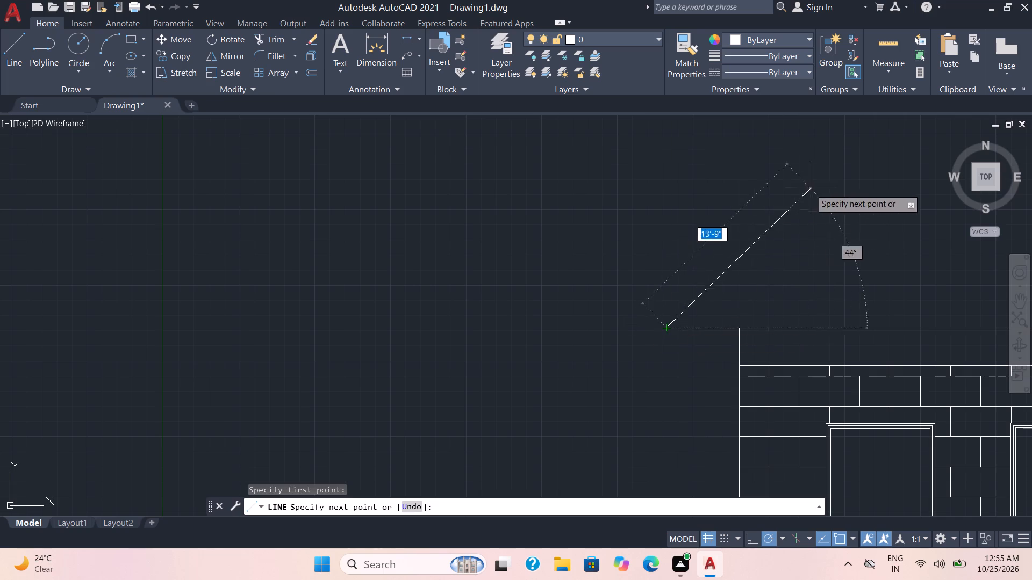
{"action": "scroll", "coordinate": [814, 186], "scroll_direction": "down", "scroll_amount": 3}
{"action": "middle_click_drag", "start_coordinate": [816, 186], "coordinate": [568, 302]}
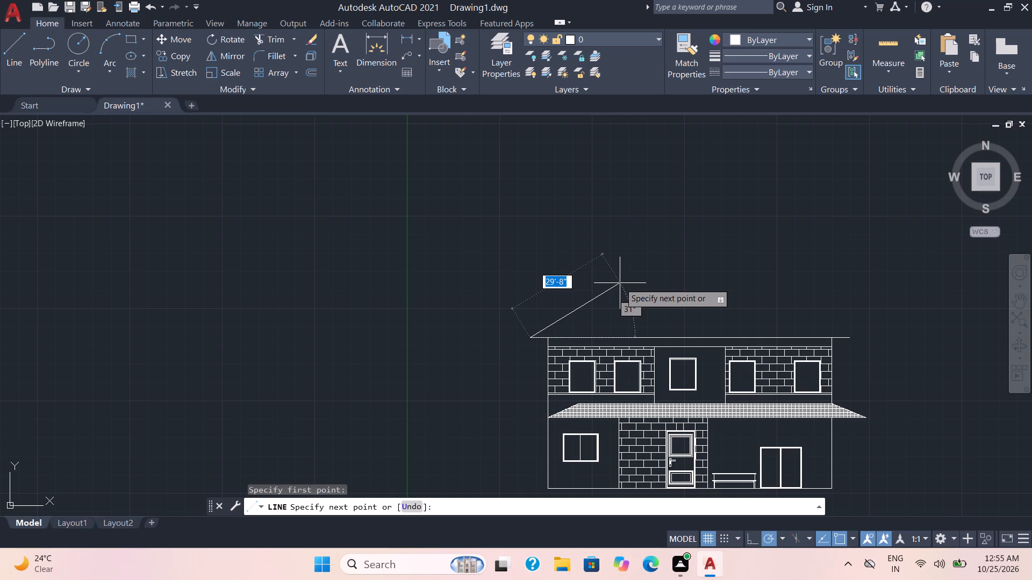
{"action": "scroll", "coordinate": [620, 283], "scroll_direction": "up", "scroll_amount": 2}
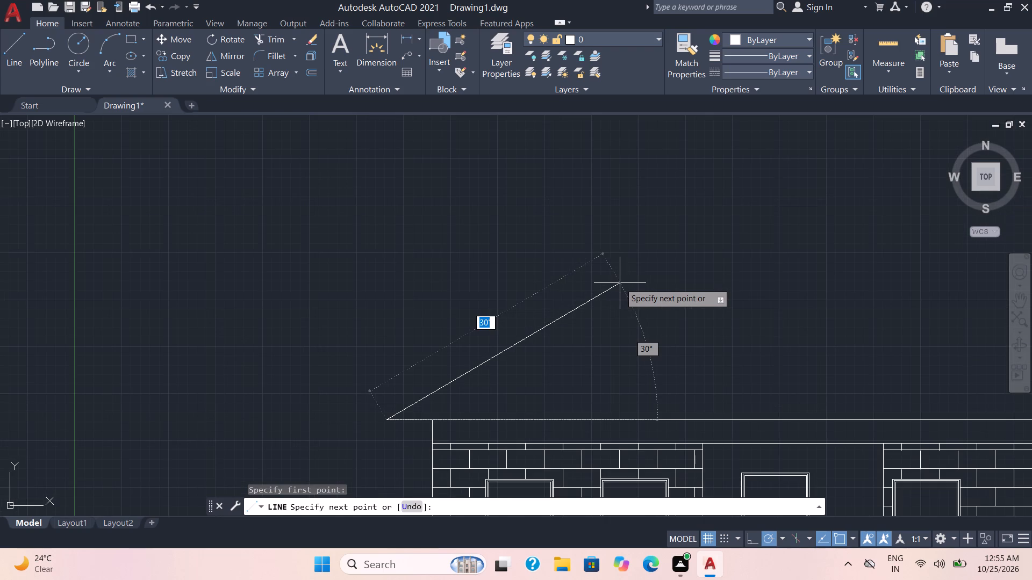
{"action": "scroll", "coordinate": [614, 273], "scroll_direction": "down", "scroll_amount": 1}
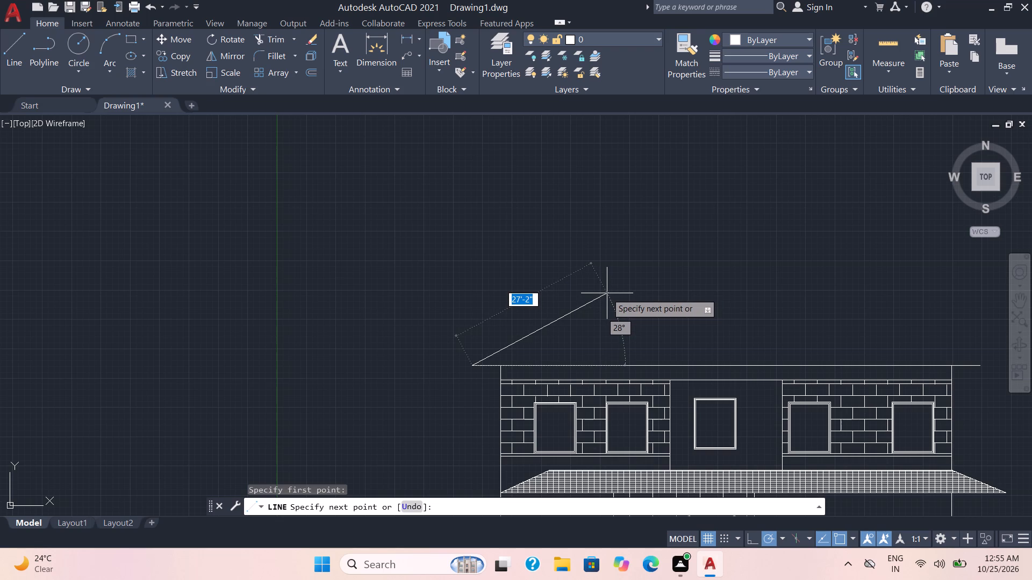
{"action": "left_click", "coordinate": [607, 293]}
{"action": "scroll", "coordinate": [927, 290], "scroll_direction": "down", "scroll_amount": 1}
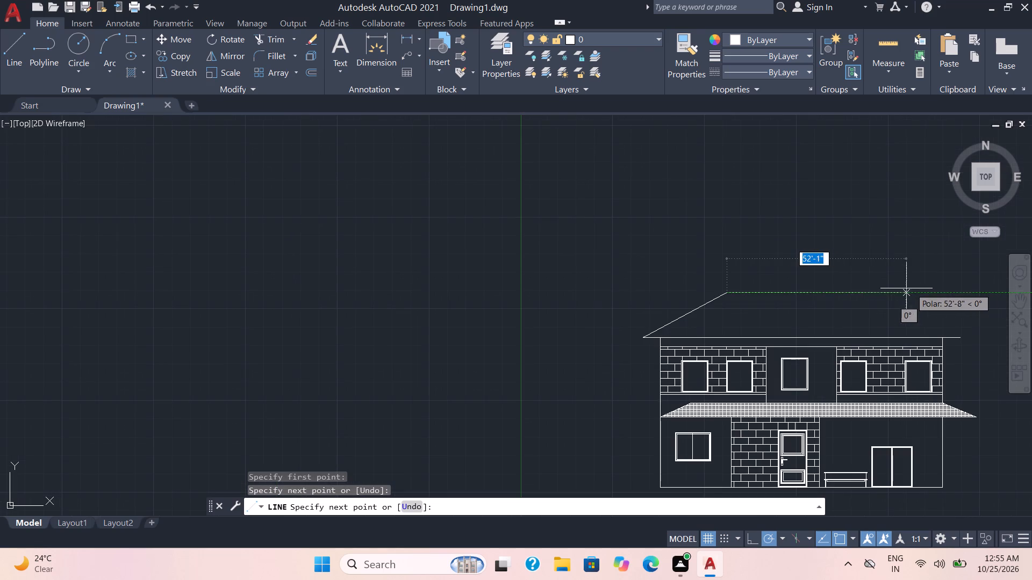
{"action": "left_click", "coordinate": [816, 291]}
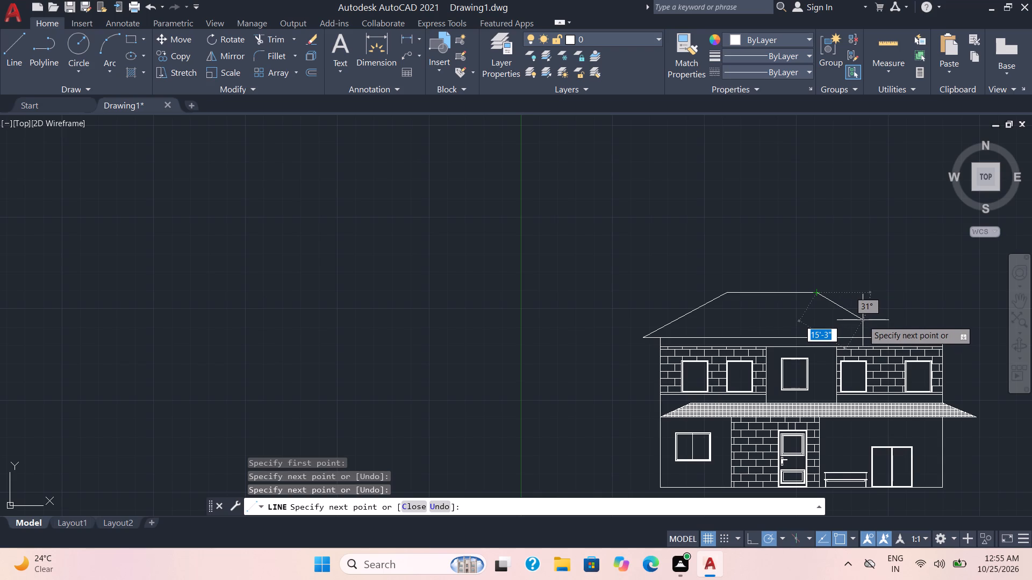
{"action": "left_click", "coordinate": [864, 320]}
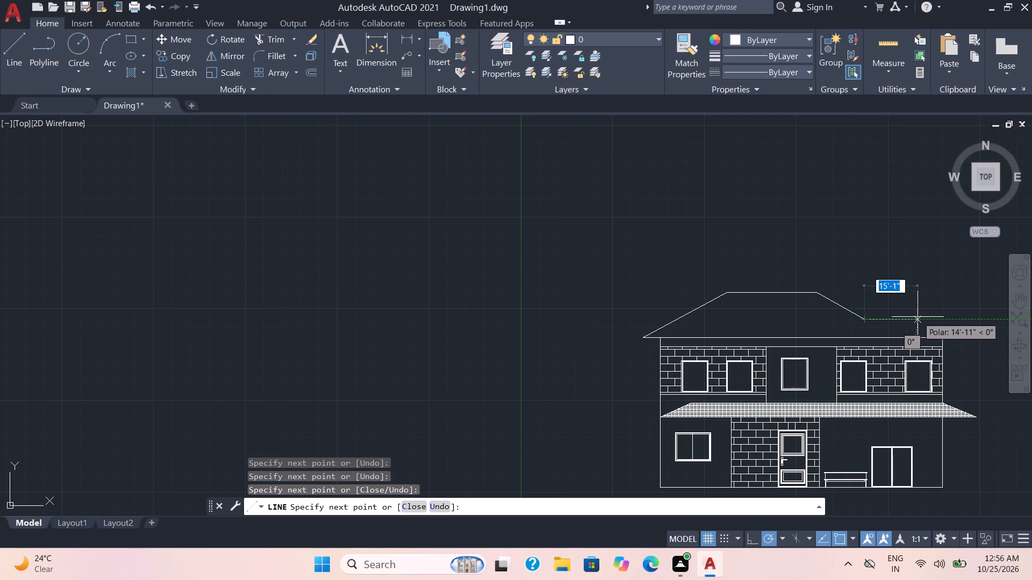
{"action": "left_click", "coordinate": [918, 317]}
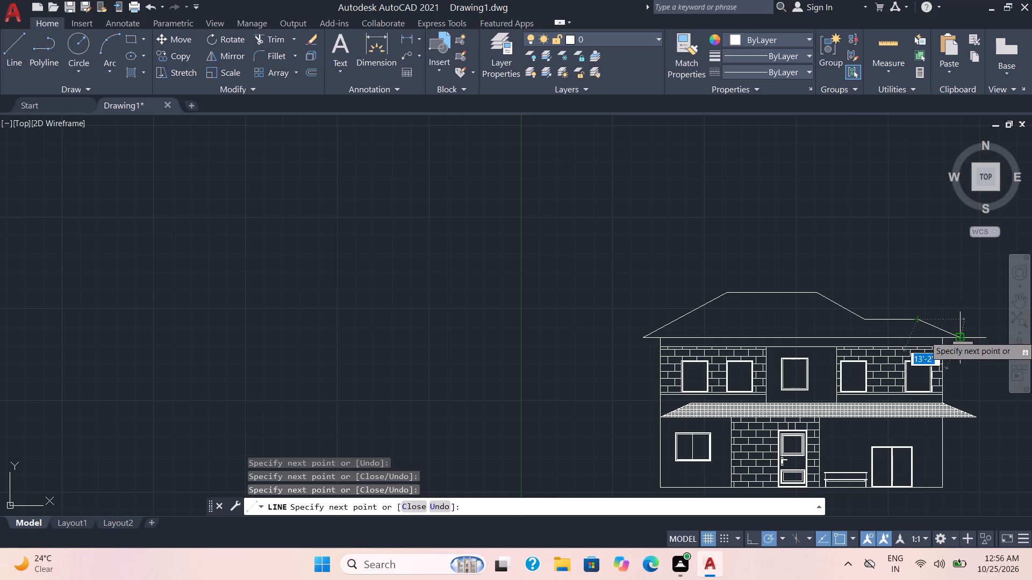
{"action": "left_click", "coordinate": [962, 336]}
{"action": "key", "text": "Escape"}
Hatch the inside of the top roof outline with the GRATE pattern at scale 100.
{"action": "scroll", "coordinate": [960, 306], "scroll_direction": "down", "scroll_amount": 1}
{"action": "scroll", "coordinate": [895, 313], "scroll_direction": "up", "scroll_amount": 1}
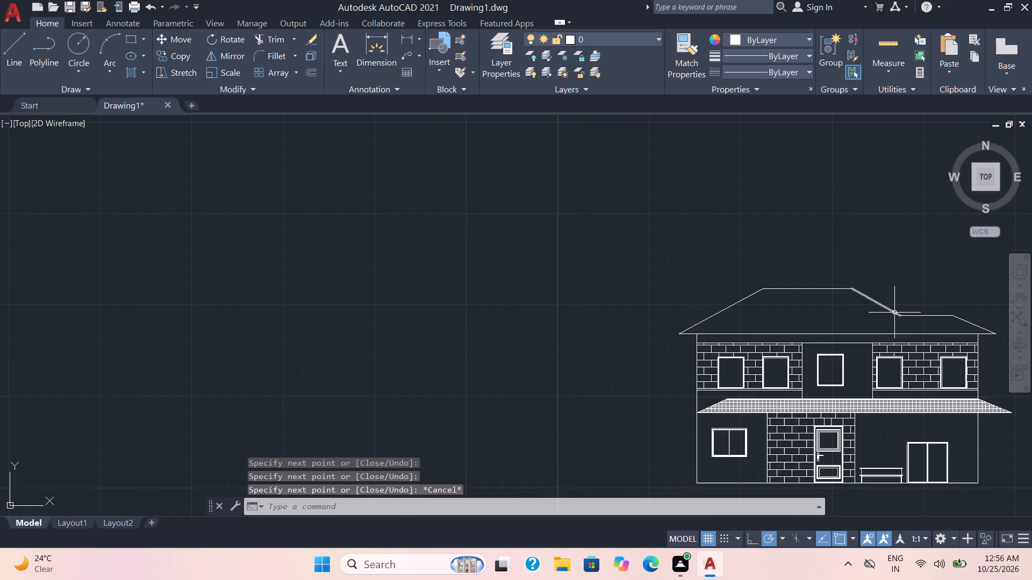
{"action": "scroll", "coordinate": [801, 317], "scroll_direction": "up", "scroll_amount": 1}
{"action": "middle_click_drag", "start_coordinate": [791, 313], "coordinate": [808, 301]}
{"action": "scroll", "coordinate": [809, 276], "scroll_direction": "down", "scroll_amount": 3}
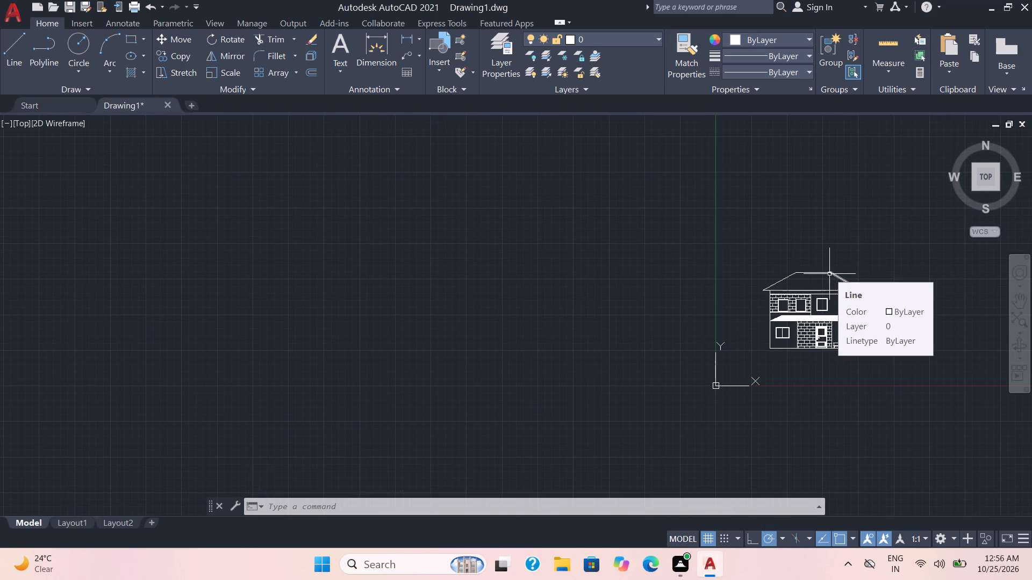
{"action": "scroll", "coordinate": [798, 308], "scroll_direction": "up", "scroll_amount": 1}
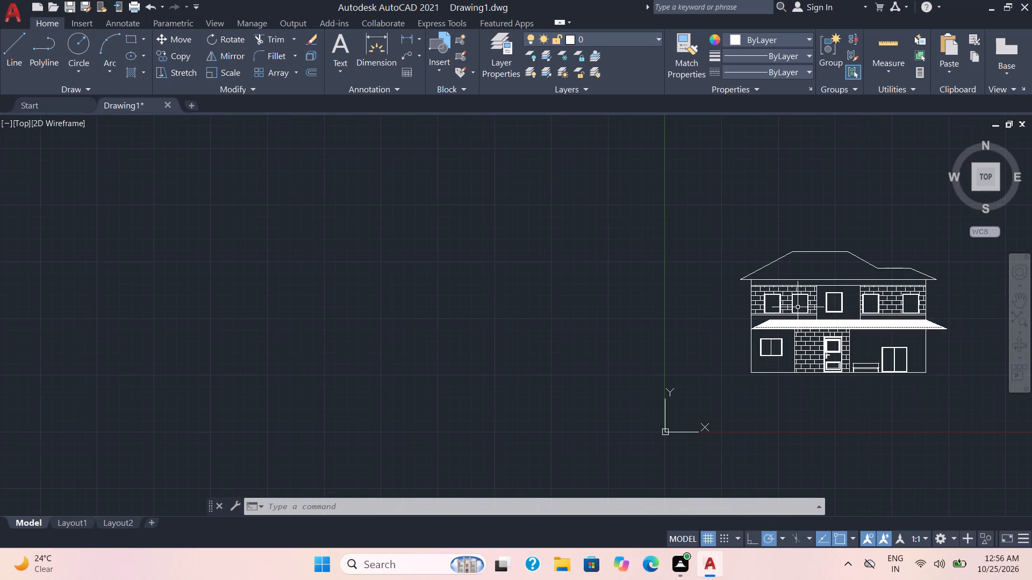
{"action": "scroll", "coordinate": [785, 296], "scroll_direction": "down", "scroll_amount": 3}
{"action": "scroll", "coordinate": [793, 292], "scroll_direction": "up", "scroll_amount": 3}
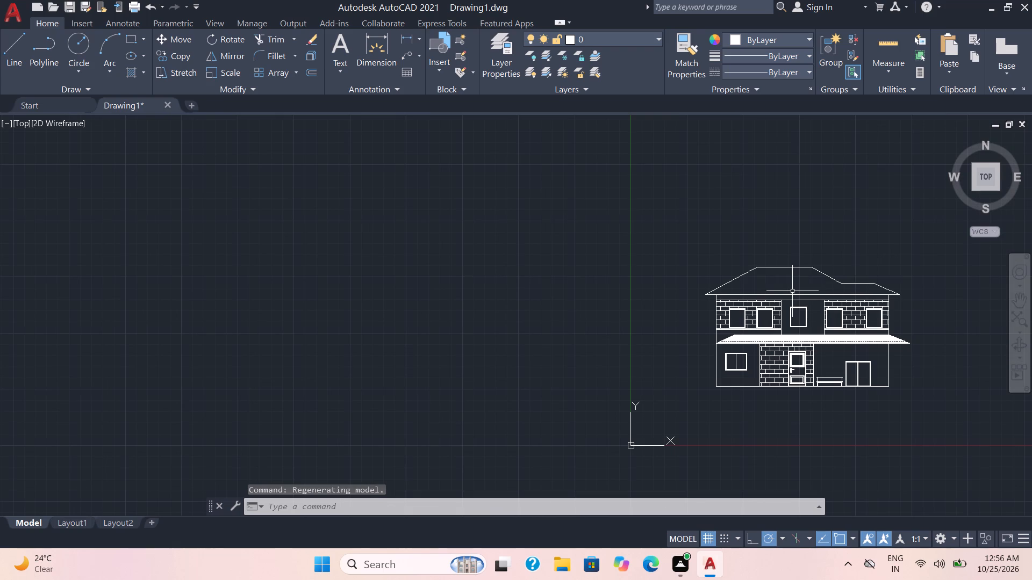
{"action": "scroll", "coordinate": [795, 327], "scroll_direction": "up", "scroll_amount": 2}
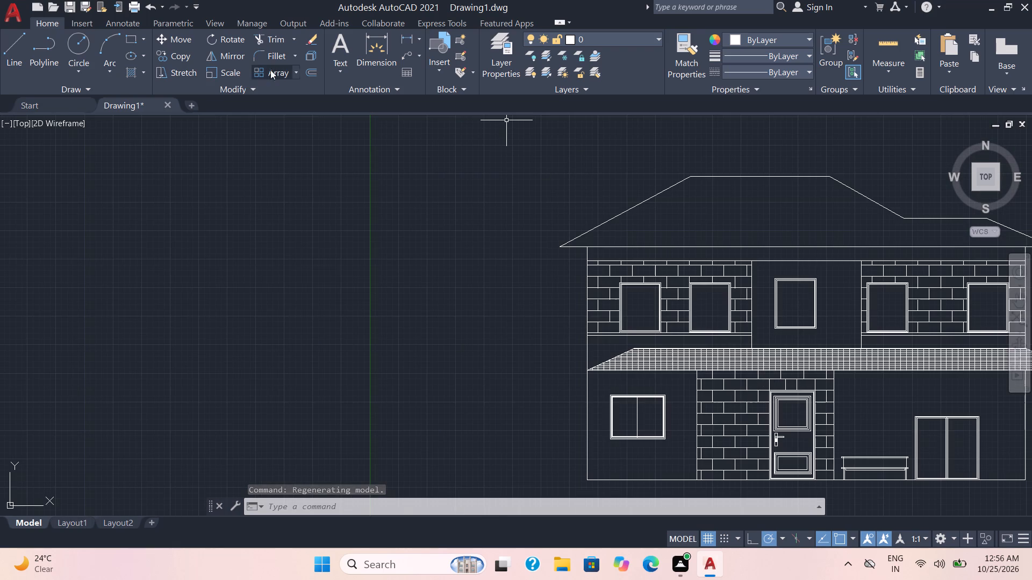
{"action": "left_click", "coordinate": [135, 65]}
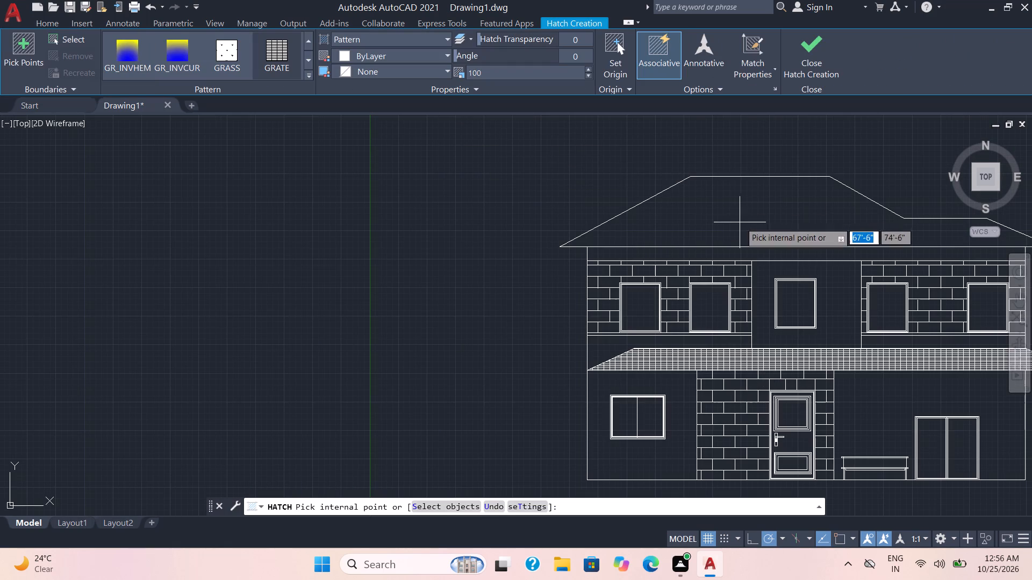
{"action": "left_click", "coordinate": [277, 57]}
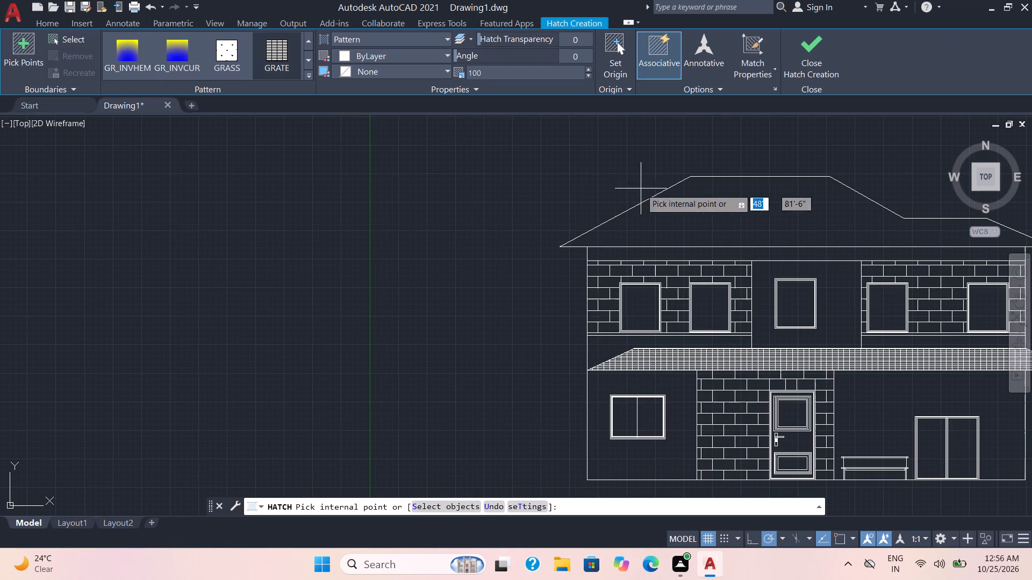
{"action": "left_click", "coordinate": [758, 208]}
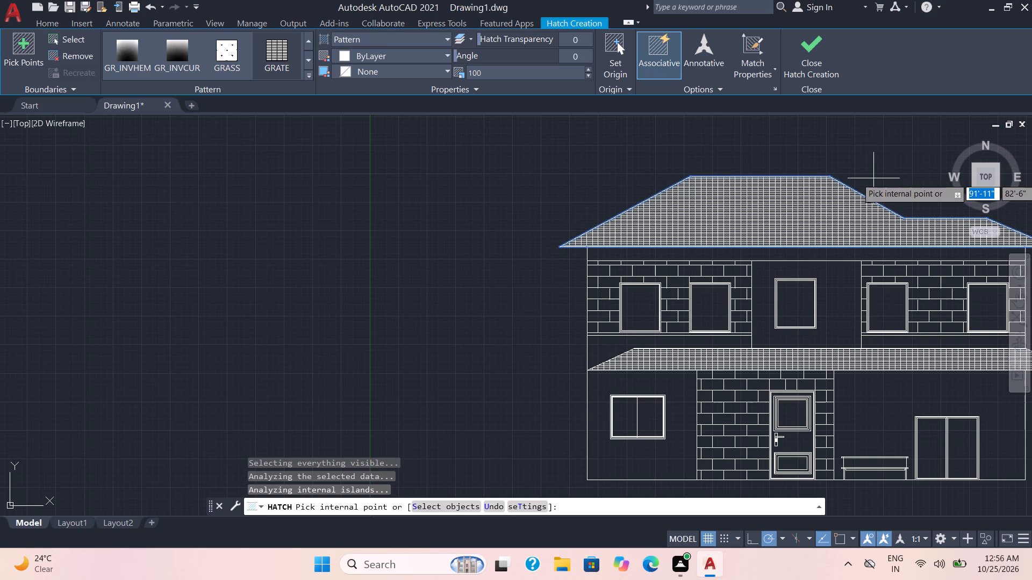
{"action": "key", "text": "Escape"}
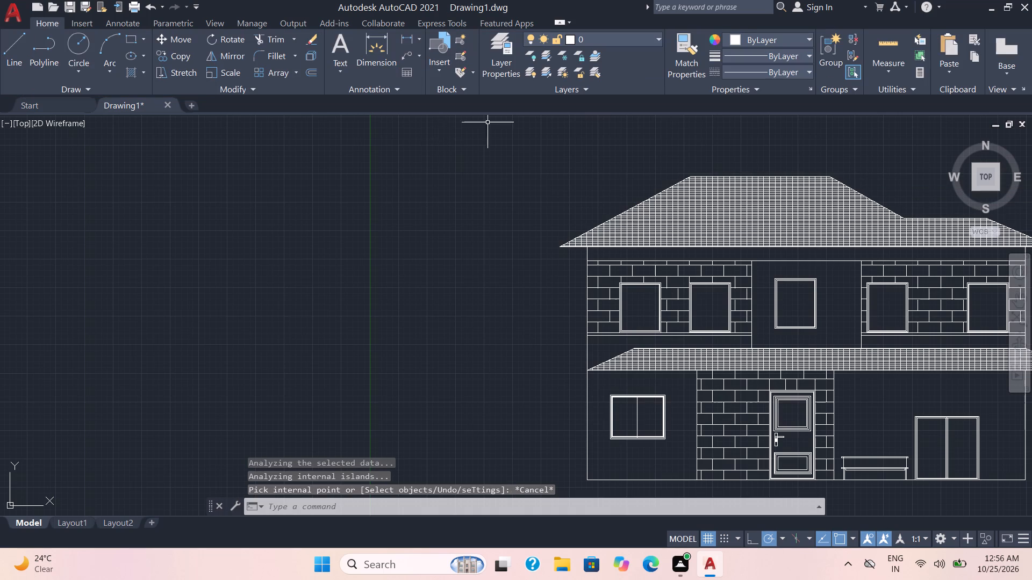
Set the upper band line beneath the left upper-floor brick wall to yellow, colour 241,235,31.
{"action": "scroll", "coordinate": [770, 255], "scroll_direction": "down", "scroll_amount": 1}
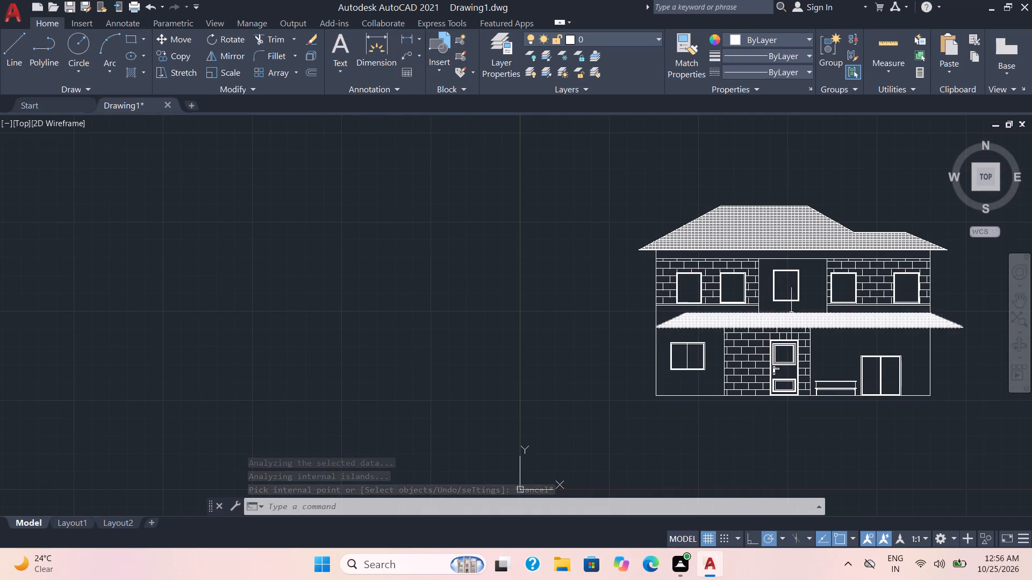
{"action": "middle_click_drag", "start_coordinate": [808, 313], "coordinate": [696, 304]}
{"action": "scroll", "coordinate": [696, 304], "scroll_direction": "down", "scroll_amount": 2}
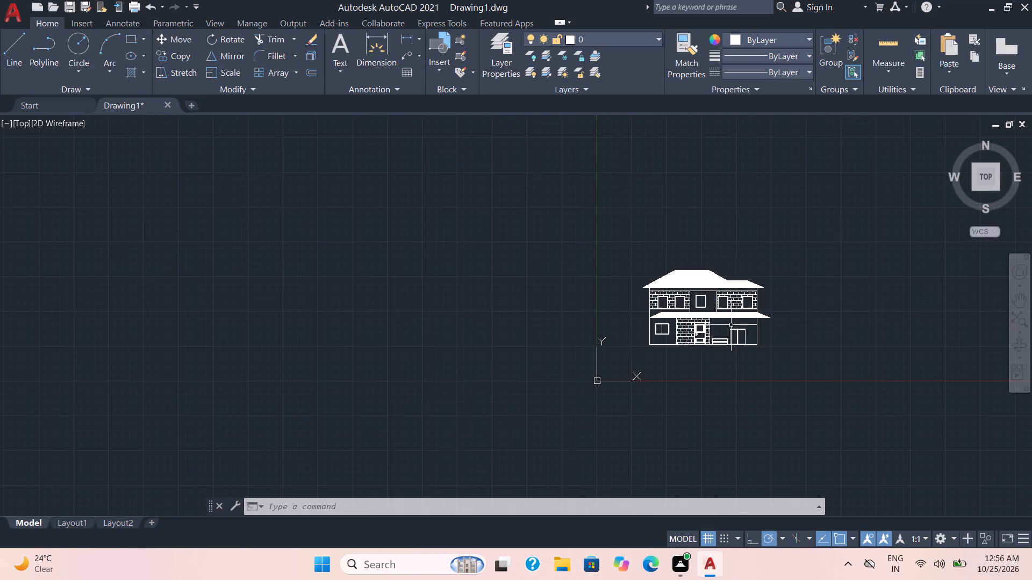
{"action": "scroll", "coordinate": [607, 315], "scroll_direction": "up", "scroll_amount": 2}
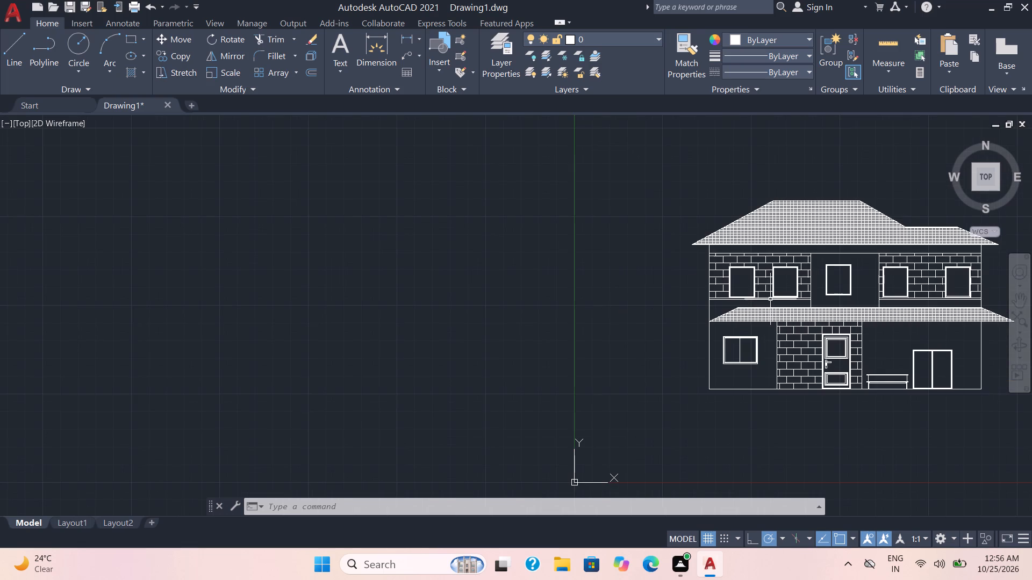
{"action": "scroll", "coordinate": [777, 281], "scroll_direction": "up", "scroll_amount": 2}
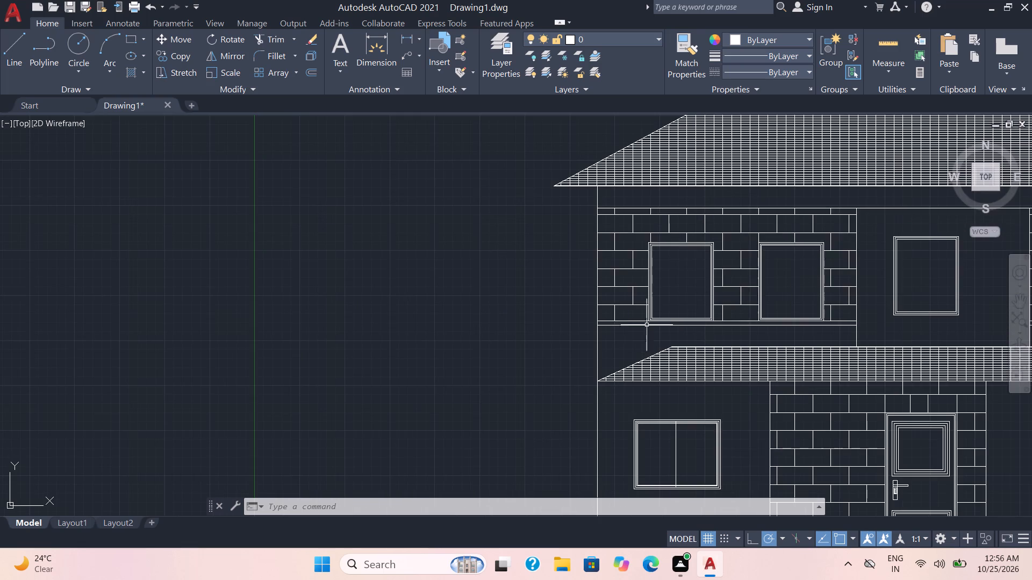
{"action": "scroll", "coordinate": [627, 320], "scroll_direction": "up", "scroll_amount": 1}
{"action": "left_click", "coordinate": [630, 323]}
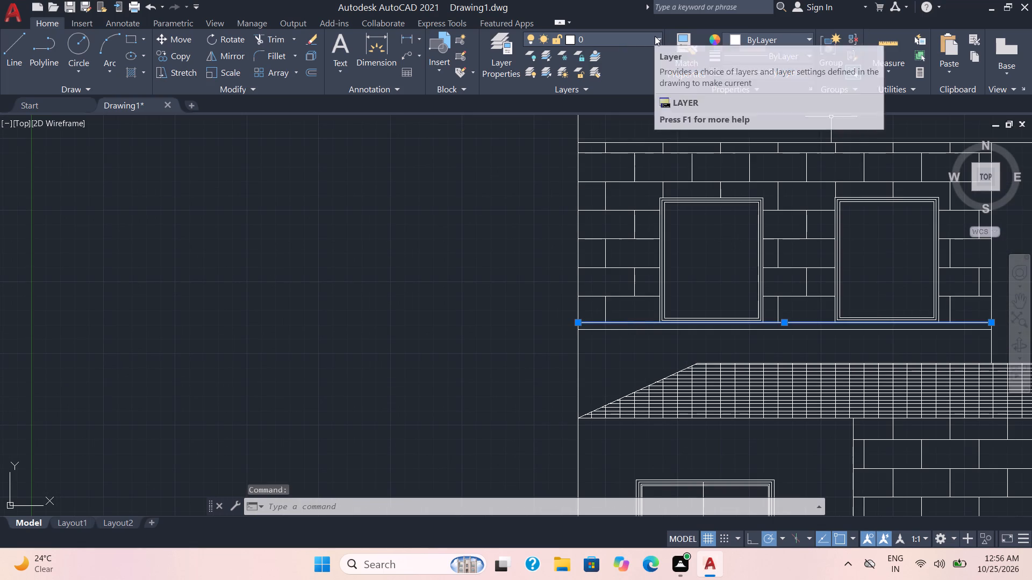
{"action": "left_click", "coordinate": [806, 41]}
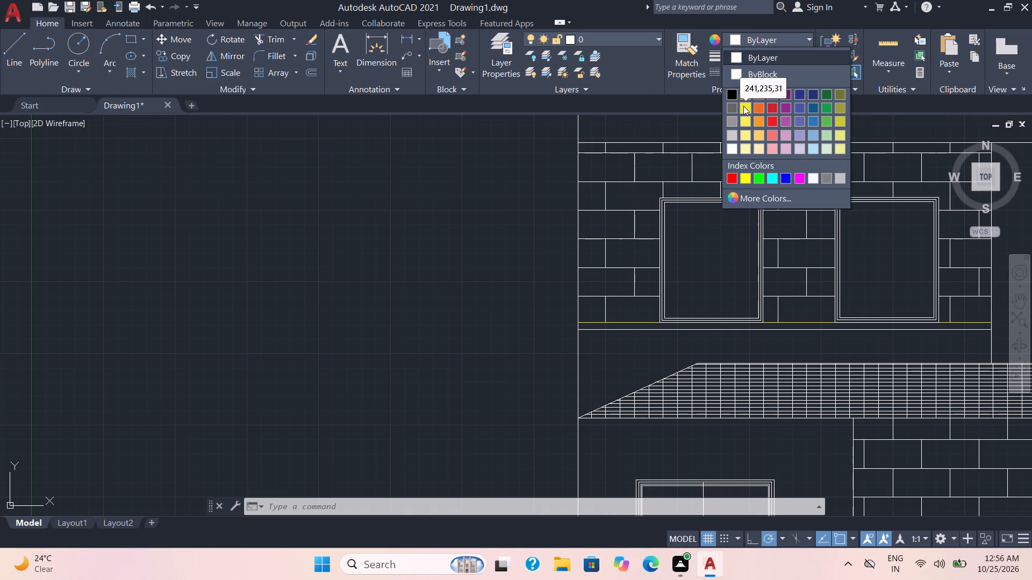
{"action": "left_click", "coordinate": [743, 106]}
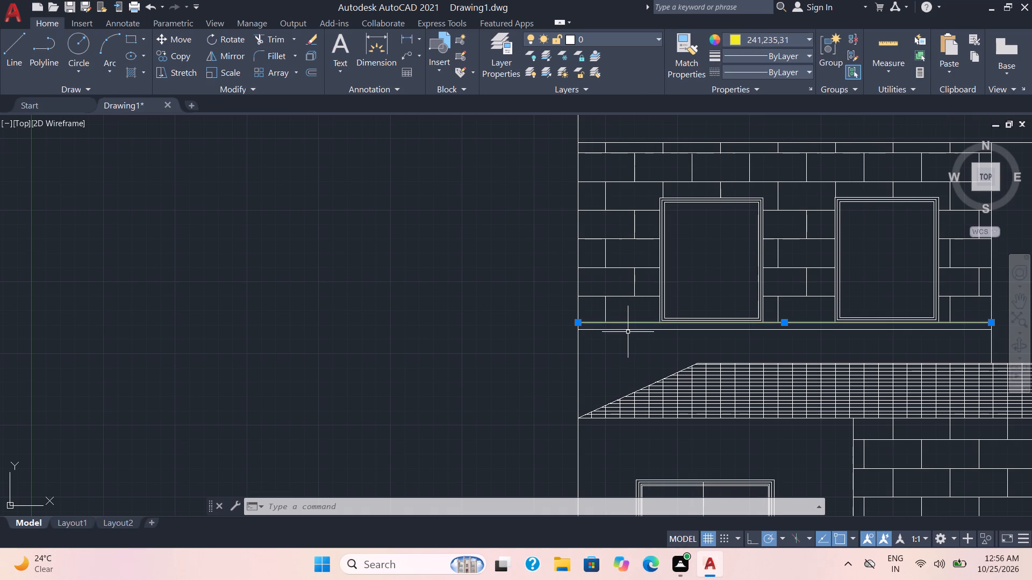
{"action": "key", "text": "Escape"}
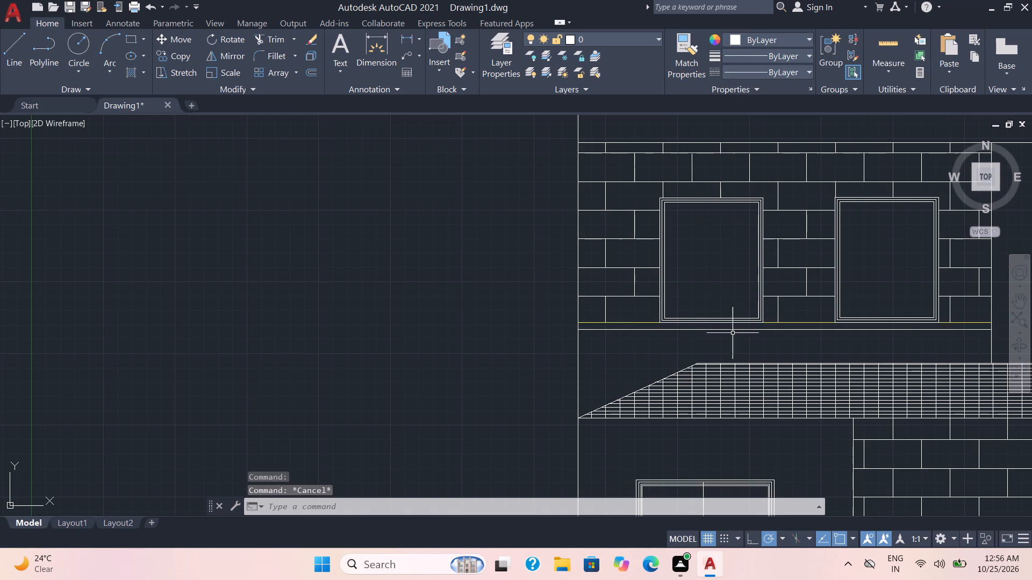
Set the lower band line beneath the left upper-floor brick wall to purple, colour 147,39,143.
{"action": "left_click", "coordinate": [607, 331]}
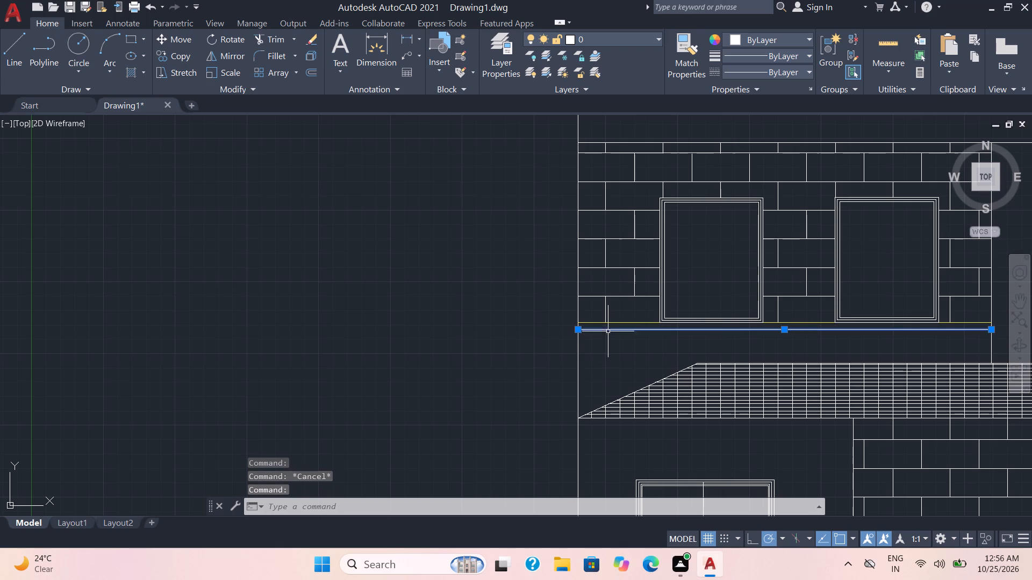
{"action": "left_click", "coordinate": [808, 37]}
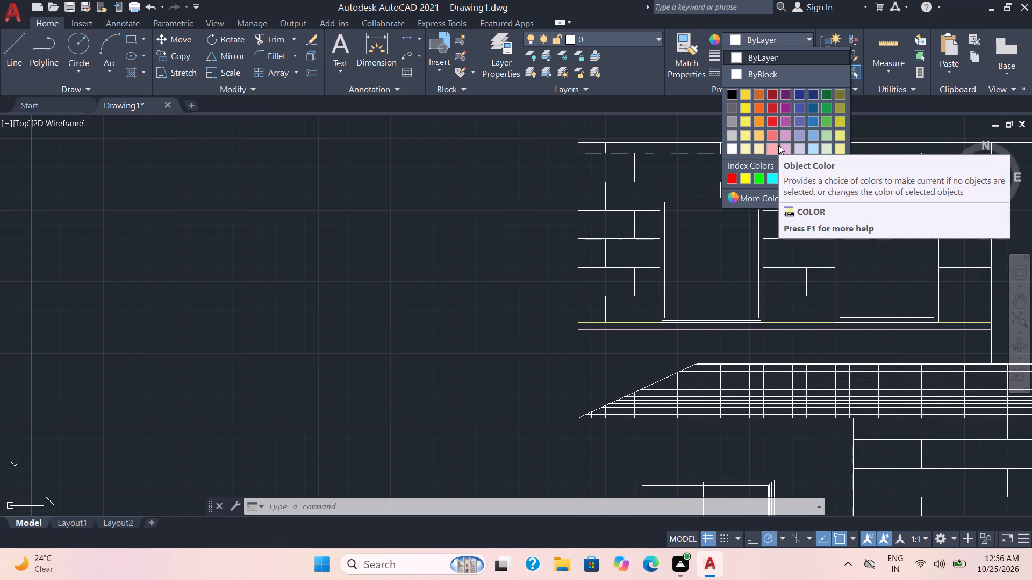
{"action": "left_click", "coordinate": [784, 112]}
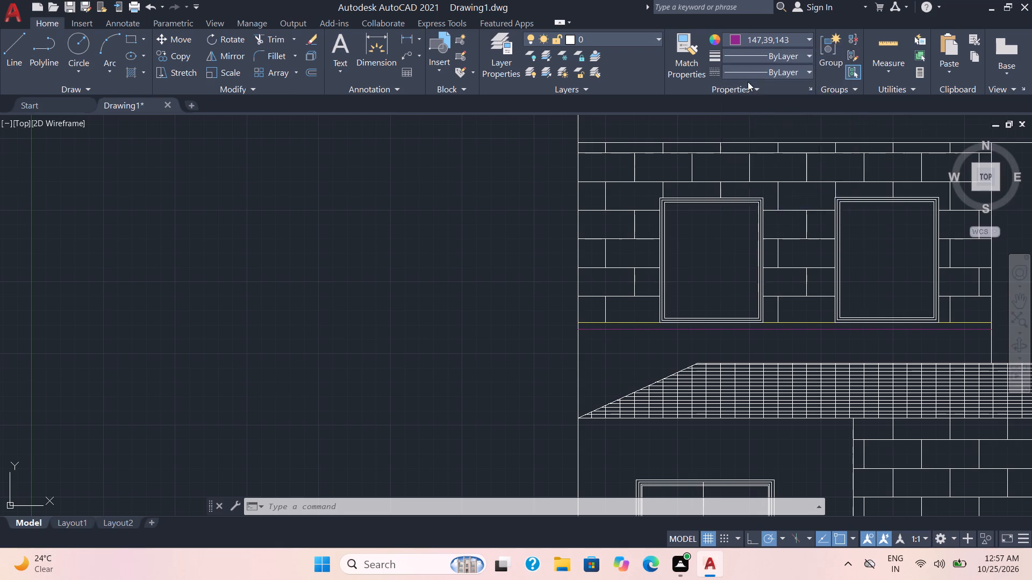
Add the lower band line beneath the right upper-floor brick wall to the selection and set both lower lines to colour 169,83,160.
{"action": "scroll", "coordinate": [758, 152], "scroll_direction": "down", "scroll_amount": 1}
{"action": "scroll", "coordinate": [832, 245], "scroll_direction": "down", "scroll_amount": 1}
{"action": "middle_click_drag", "start_coordinate": [846, 250], "coordinate": [548, 312]}
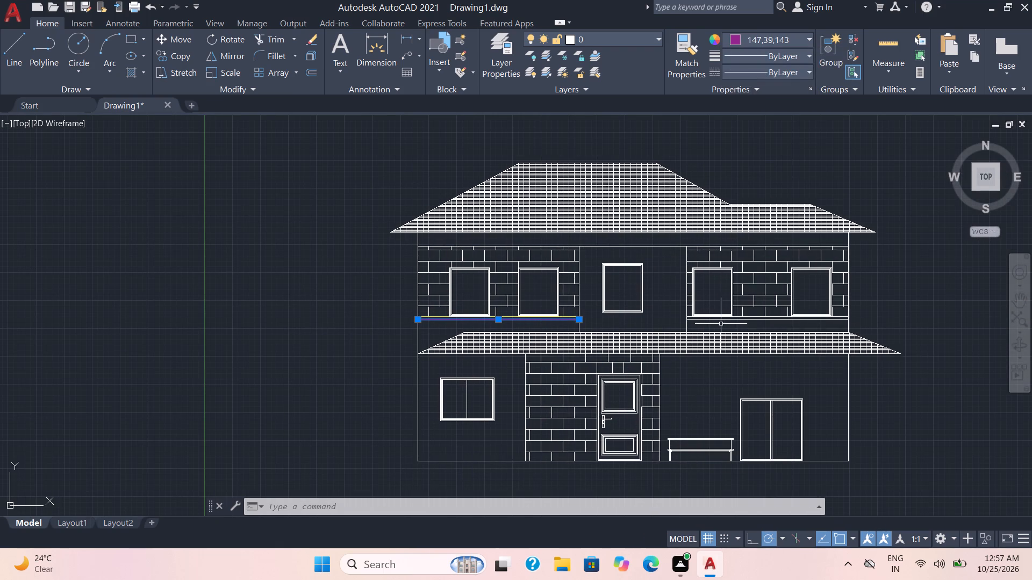
{"action": "scroll", "coordinate": [761, 322], "scroll_direction": "up", "scroll_amount": 3}
{"action": "left_click", "coordinate": [683, 317]}
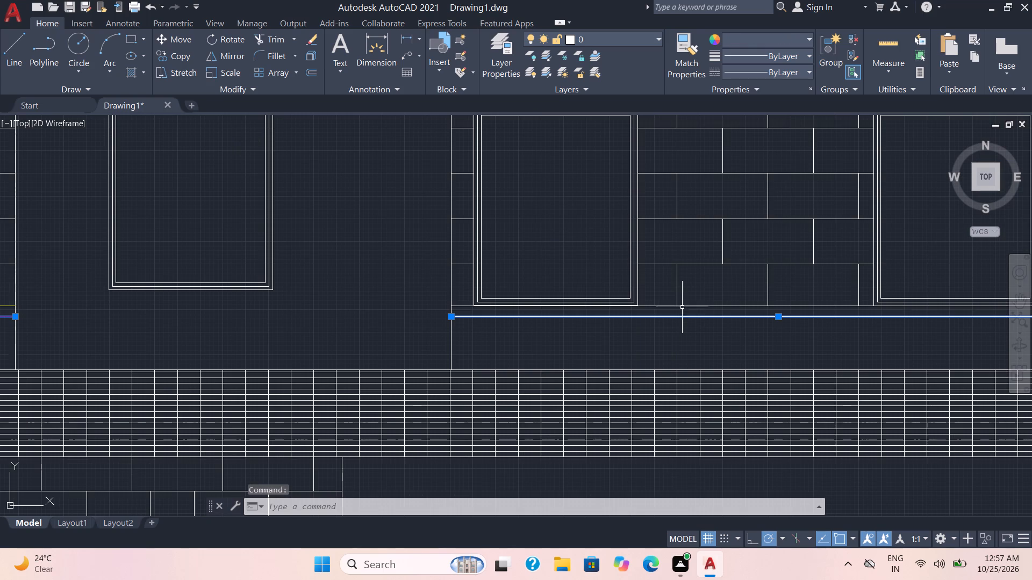
{"action": "left_click", "coordinate": [808, 35]}
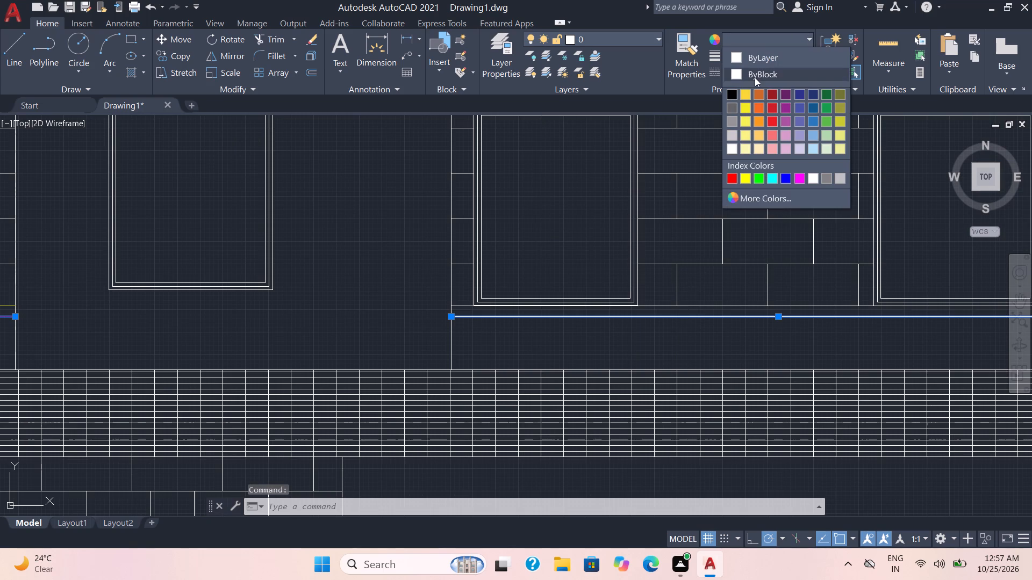
{"action": "left_click", "coordinate": [784, 122]}
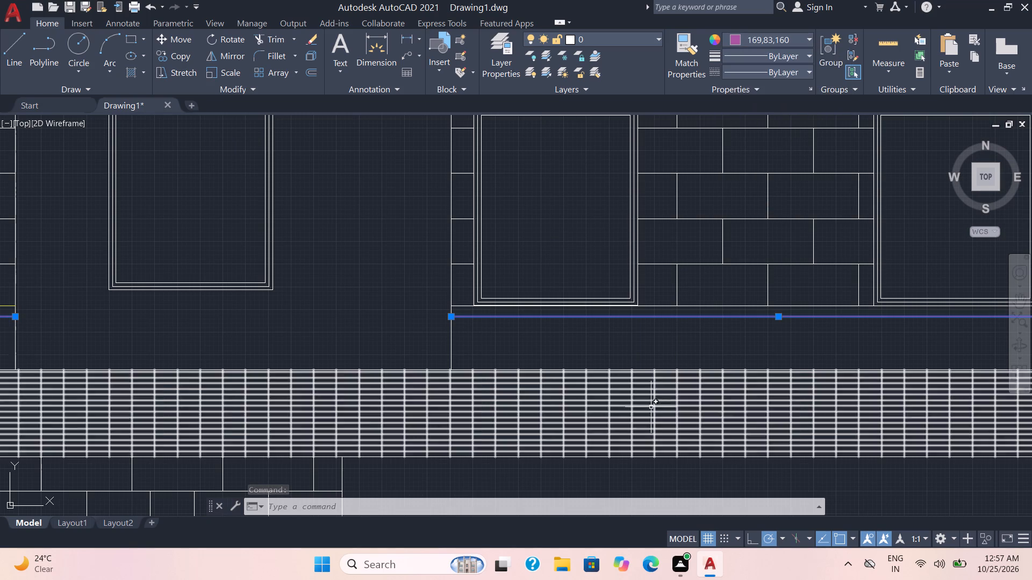
Add the upper band line beneath the right upper-floor brick wall to the selection and set all selected lines to yellow, colour 244,238,81.
{"action": "scroll", "coordinate": [649, 305], "scroll_direction": "up", "scroll_amount": 1}
{"action": "left_click", "coordinate": [658, 305]}
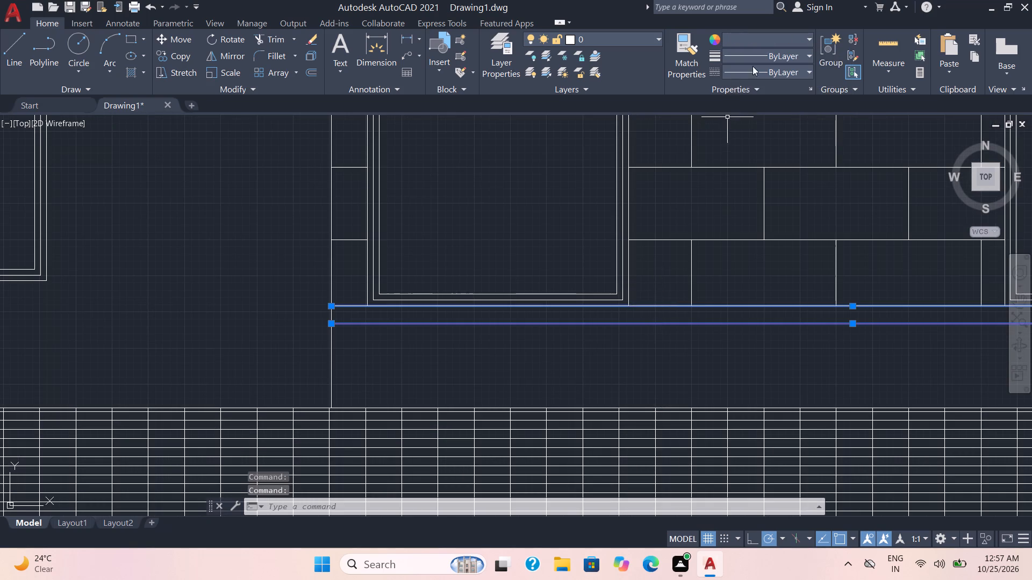
{"action": "left_click", "coordinate": [808, 34]}
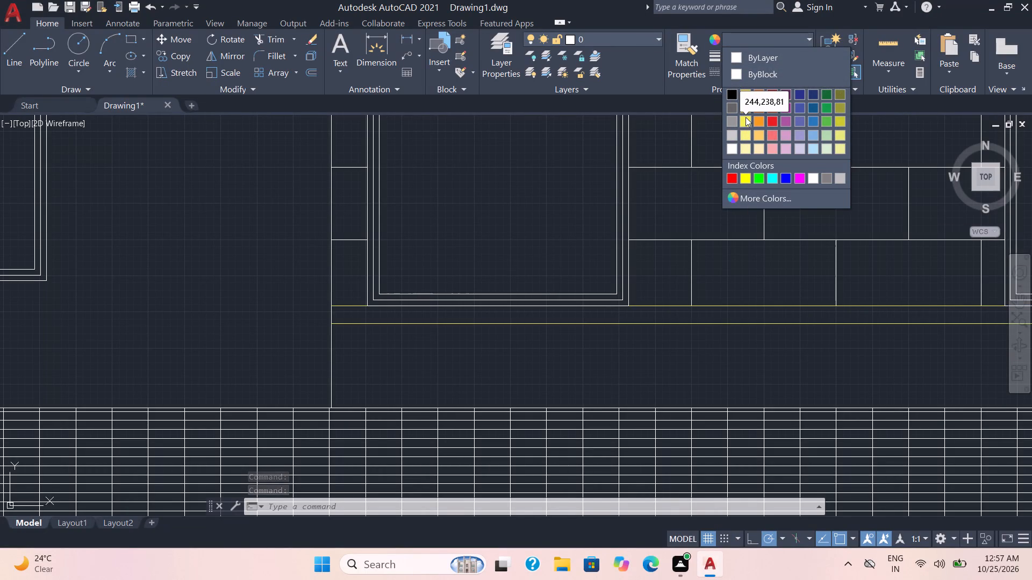
{"action": "left_click", "coordinate": [746, 117]}
{"action": "scroll", "coordinate": [747, 107], "scroll_direction": "down", "scroll_amount": 2}
{"action": "scroll", "coordinate": [741, 353], "scroll_direction": "up", "scroll_amount": 1}
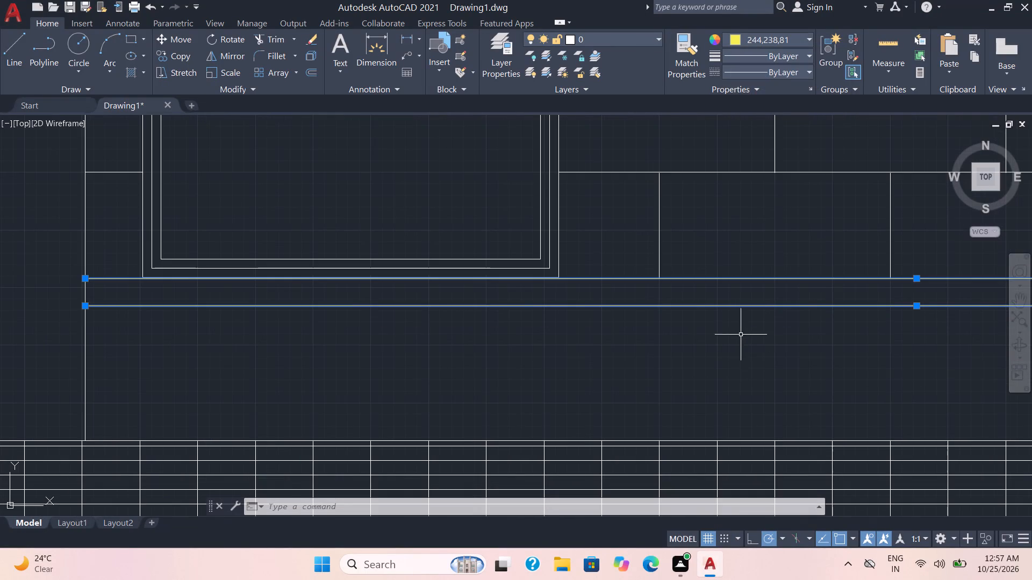
{"action": "scroll", "coordinate": [738, 327], "scroll_direction": "down", "scroll_amount": 2}
{"action": "key", "text": "Escape"}
{"action": "scroll", "coordinate": [729, 335], "scroll_direction": "down", "scroll_amount": 1}
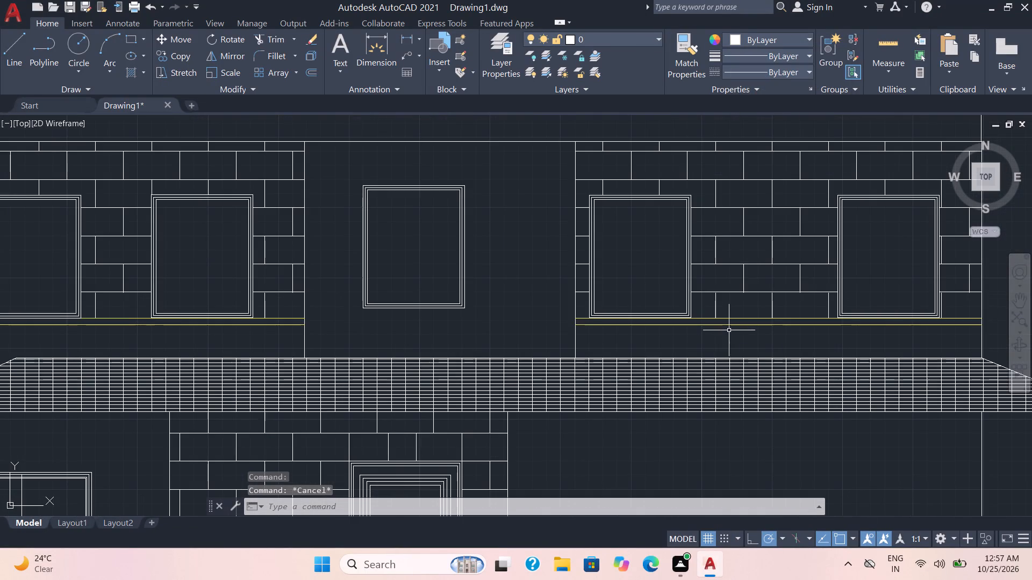
Set the lower band line beneath the right upper-floor brick wall to purple, colour 169,83,160.
{"action": "left_click", "coordinate": [734, 325]}
{"action": "left_click", "coordinate": [787, 38]}
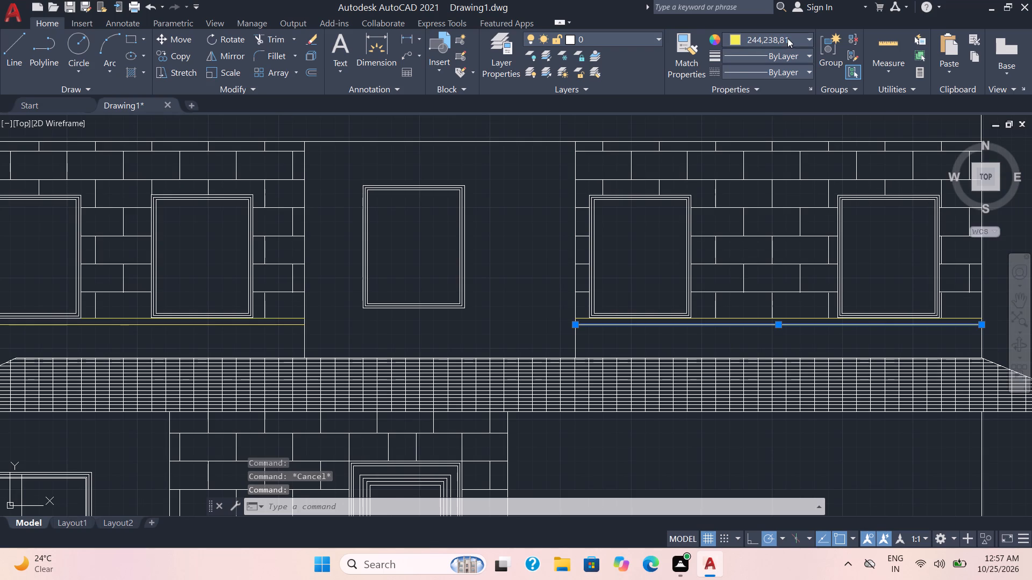
{"action": "left_click", "coordinate": [785, 123]}
{"action": "scroll", "coordinate": [748, 240], "scroll_direction": "down", "scroll_amount": 2}
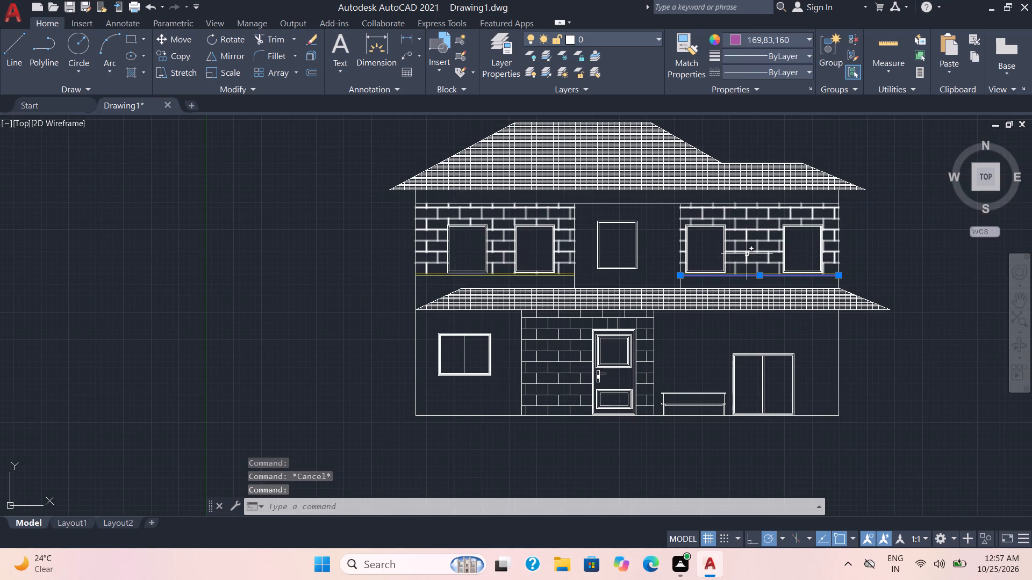
{"action": "left_click", "coordinate": [869, 255]}
{"action": "key", "text": "Escape"}
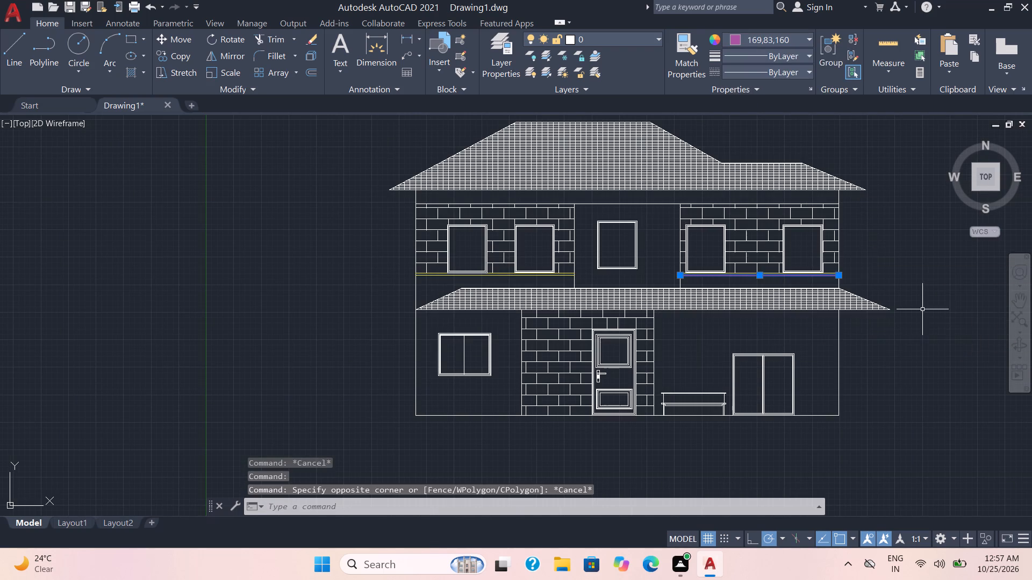
{"action": "key", "text": "Escape"}
Set the lower band line beneath the left upper-floor brick wall to purple, colour 147,39,143.
{"action": "scroll", "coordinate": [801, 282], "scroll_direction": "up", "scroll_amount": 2}
{"action": "middle_click_drag", "start_coordinate": [616, 277], "coordinate": [873, 251]}
{"action": "scroll", "coordinate": [647, 291], "scroll_direction": "down", "scroll_amount": 1}
{"action": "scroll", "coordinate": [389, 285], "scroll_direction": "up", "scroll_amount": 2}
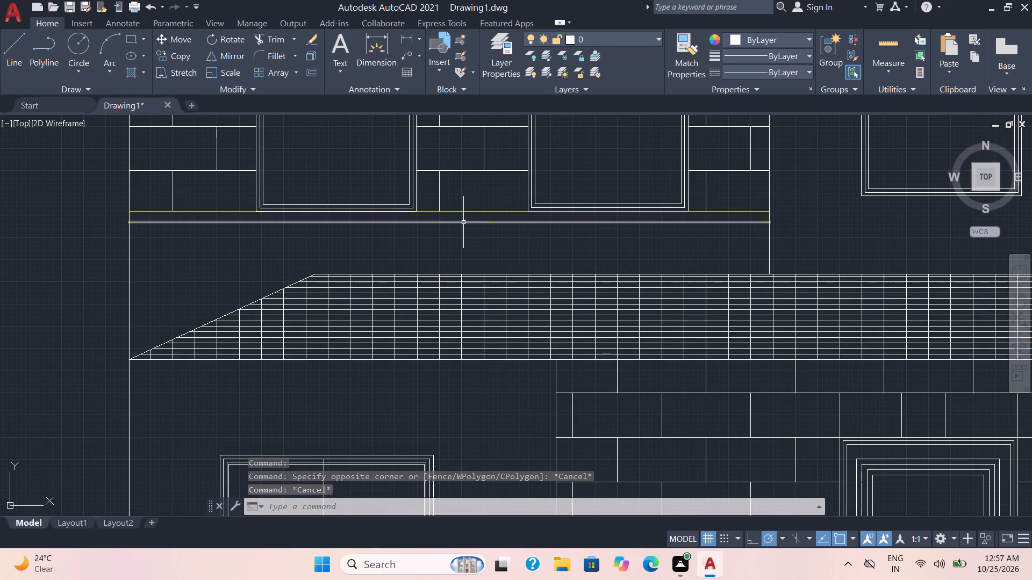
{"action": "left_click", "coordinate": [463, 222]}
{"action": "left_click", "coordinate": [780, 37]}
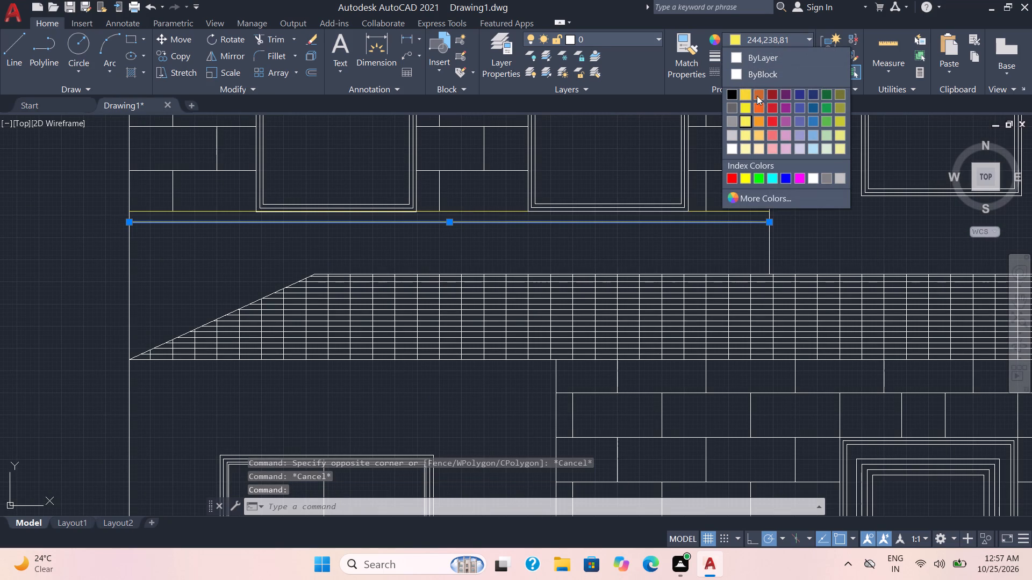
{"action": "left_click", "coordinate": [784, 105]}
{"action": "key", "text": "Escape"}
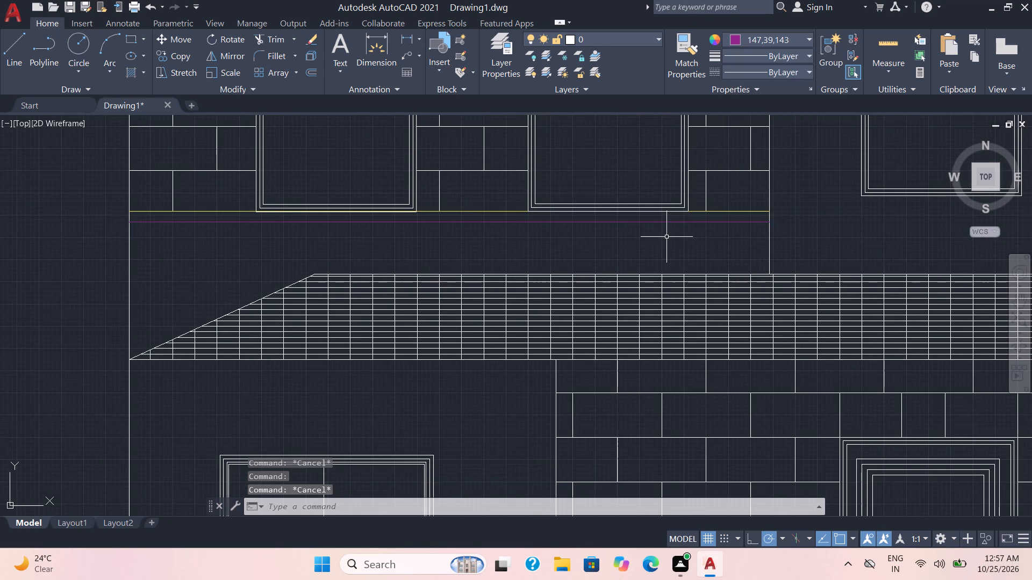
Set the two inner frame outlines of the left window in the right upper-floor brick wall to cyan.
{"action": "scroll", "coordinate": [677, 259], "scroll_direction": "down", "scroll_amount": 3}
{"action": "middle_click_drag", "start_coordinate": [877, 271], "coordinate": [766, 241]}
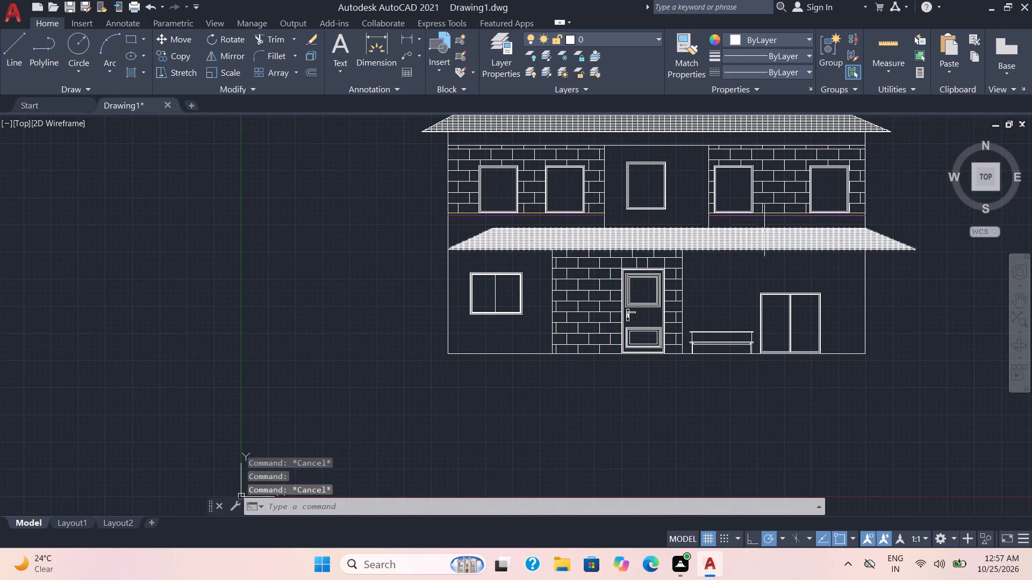
{"action": "scroll", "coordinate": [746, 198], "scroll_direction": "up", "scroll_amount": 1}
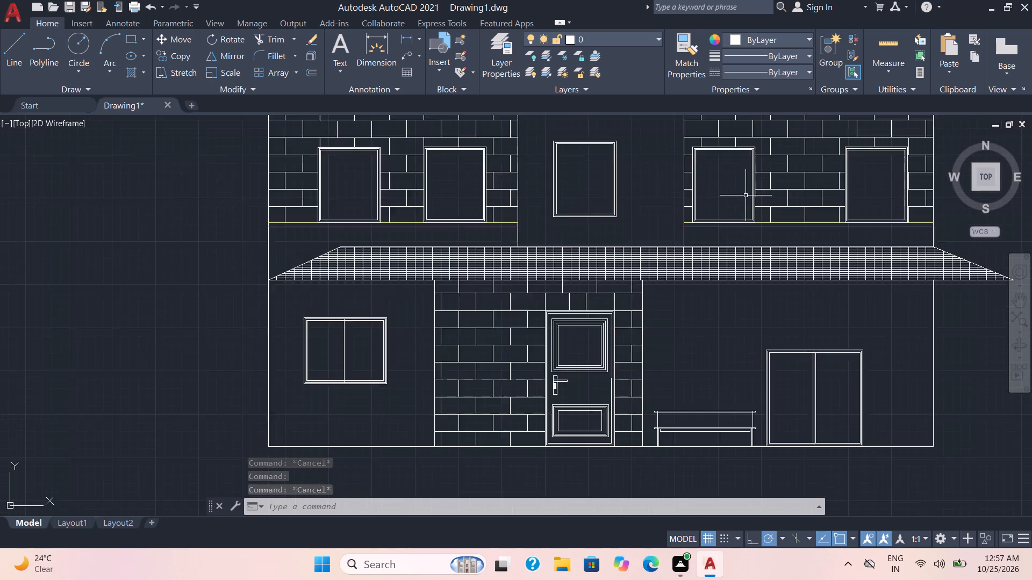
{"action": "scroll", "coordinate": [746, 195], "scroll_direction": "up", "scroll_amount": 3}
{"action": "left_click", "coordinate": [764, 186]}
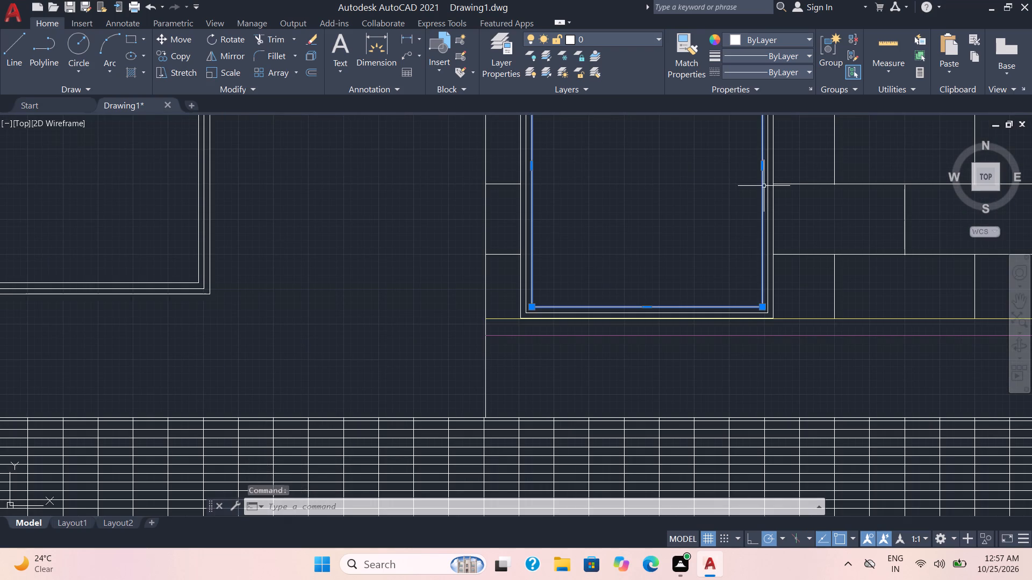
{"action": "left_click", "coordinate": [769, 193]}
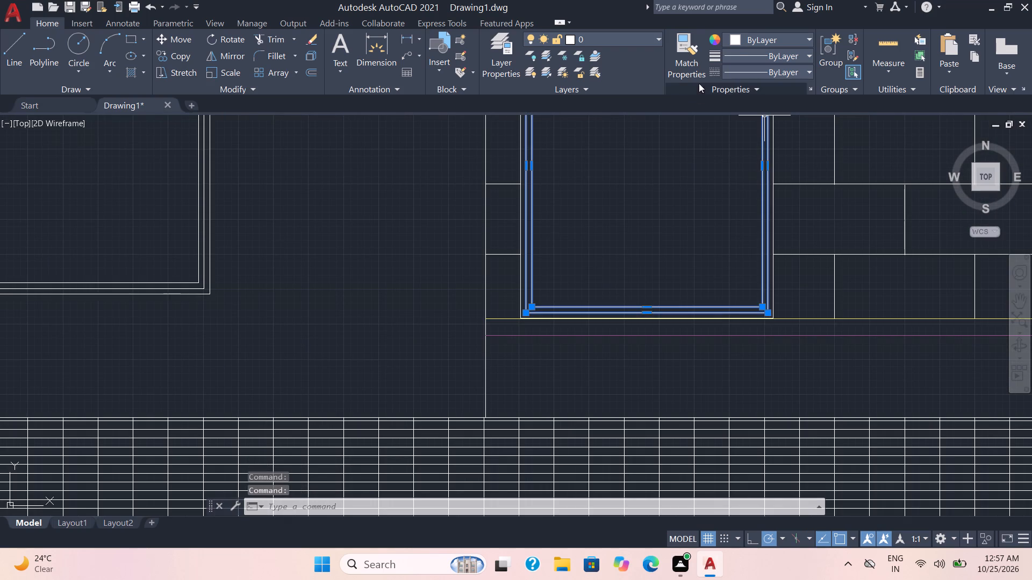
{"action": "left_click", "coordinate": [785, 33]}
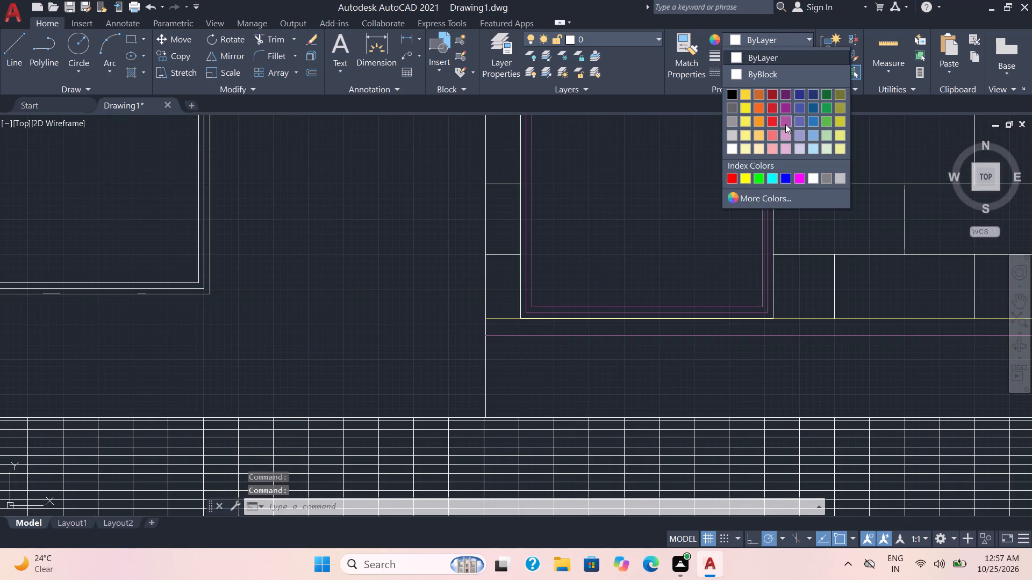
{"action": "left_click", "coordinate": [771, 177]}
Add the two inner frame outlines of the right window in the right upper-floor brick wall to the selection and set them to cyan.
{"action": "scroll", "coordinate": [763, 275], "scroll_direction": "up", "scroll_amount": 1}
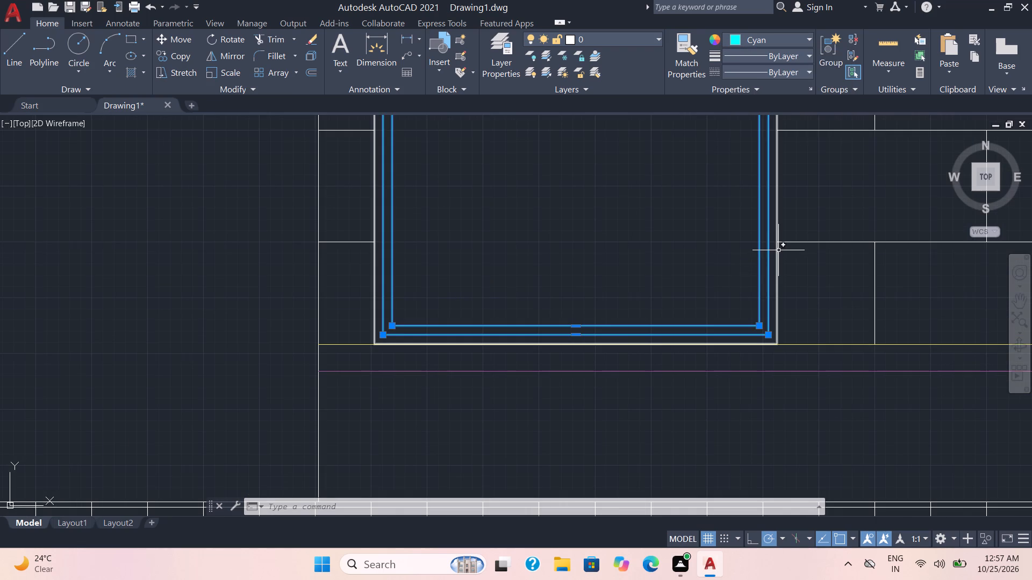
{"action": "scroll", "coordinate": [812, 266], "scroll_direction": "down", "scroll_amount": 2}
{"action": "middle_click_drag", "start_coordinate": [861, 263], "coordinate": [390, 354]}
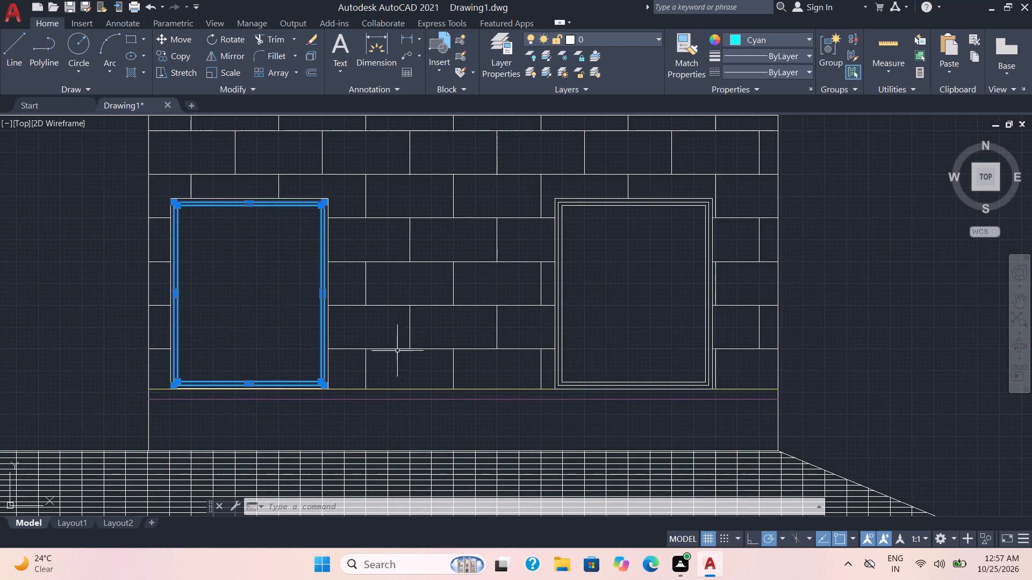
{"action": "scroll", "coordinate": [516, 311], "scroll_direction": "up", "scroll_amount": 1}
{"action": "left_click", "coordinate": [589, 289]}
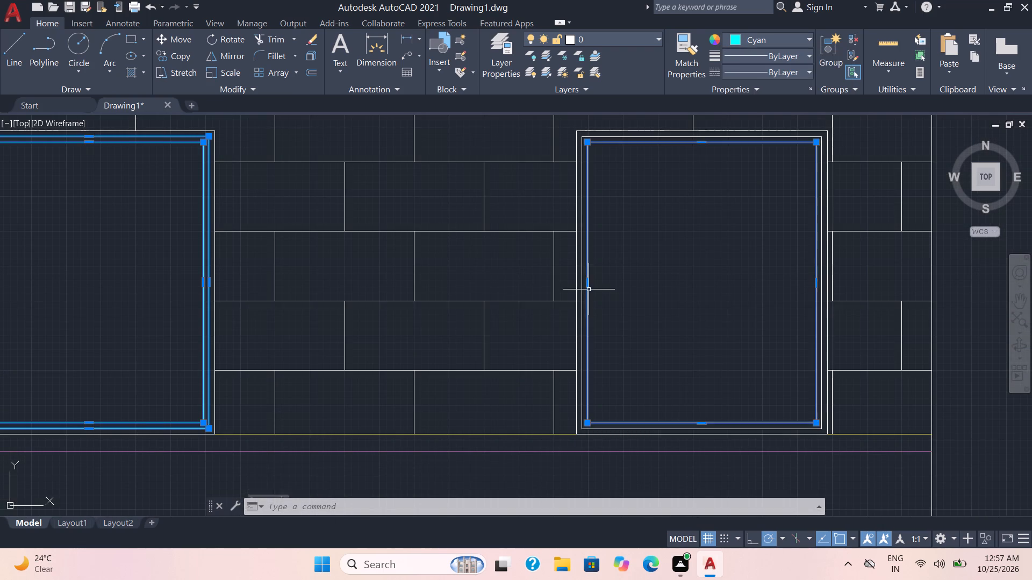
{"action": "left_click", "coordinate": [579, 289]}
{"action": "left_click", "coordinate": [580, 293]}
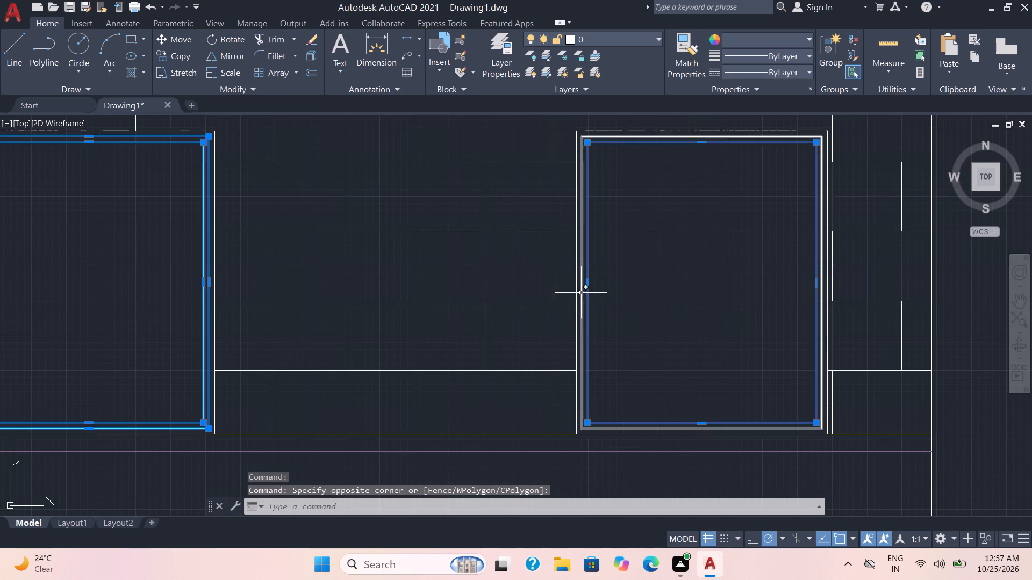
{"action": "scroll", "coordinate": [581, 293], "scroll_direction": "up", "scroll_amount": 2}
{"action": "left_click", "coordinate": [577, 305]}
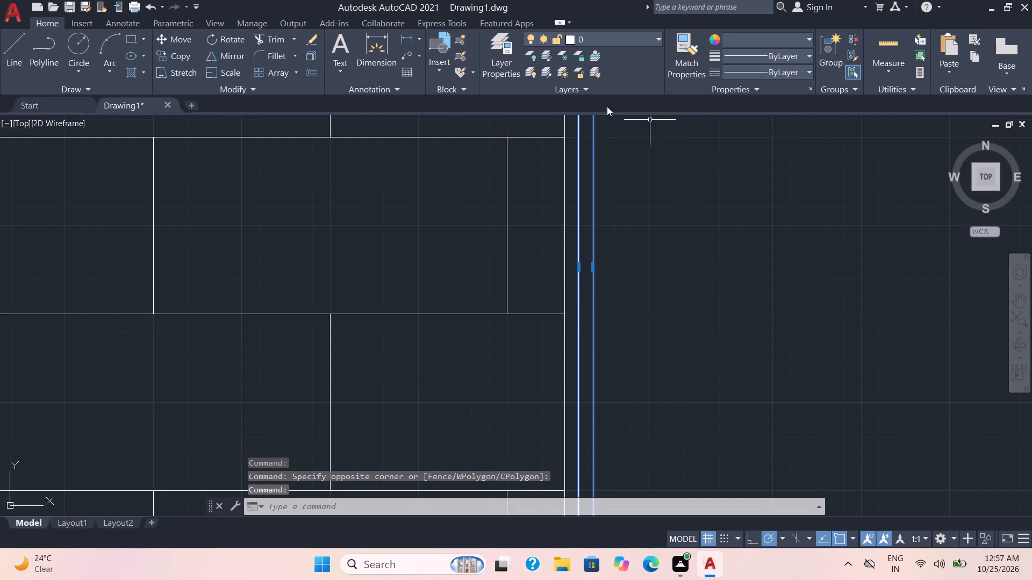
{"action": "left_click", "coordinate": [786, 38]}
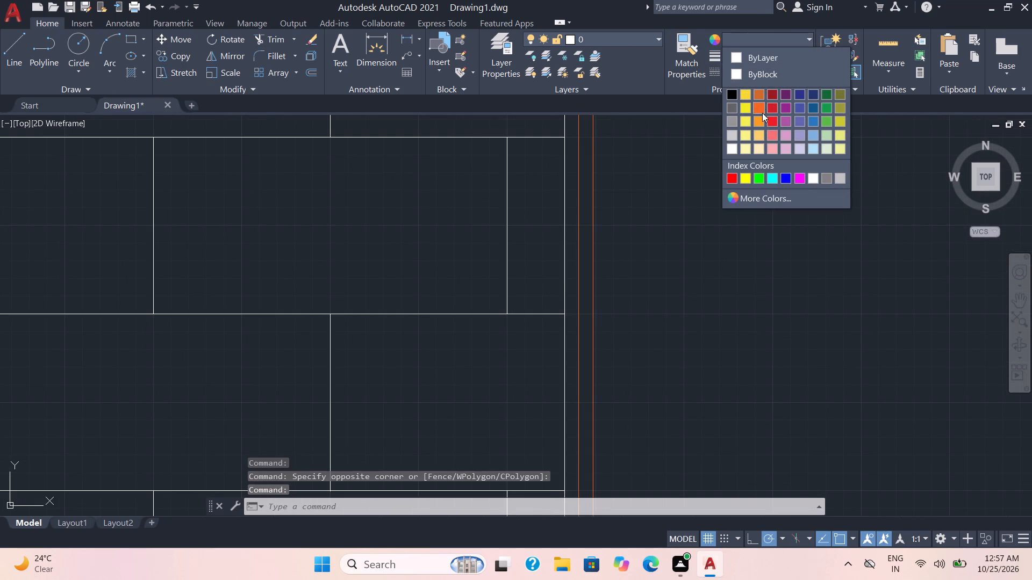
{"action": "left_click", "coordinate": [771, 176]}
{"action": "scroll", "coordinate": [645, 222], "scroll_direction": "down", "scroll_amount": 4}
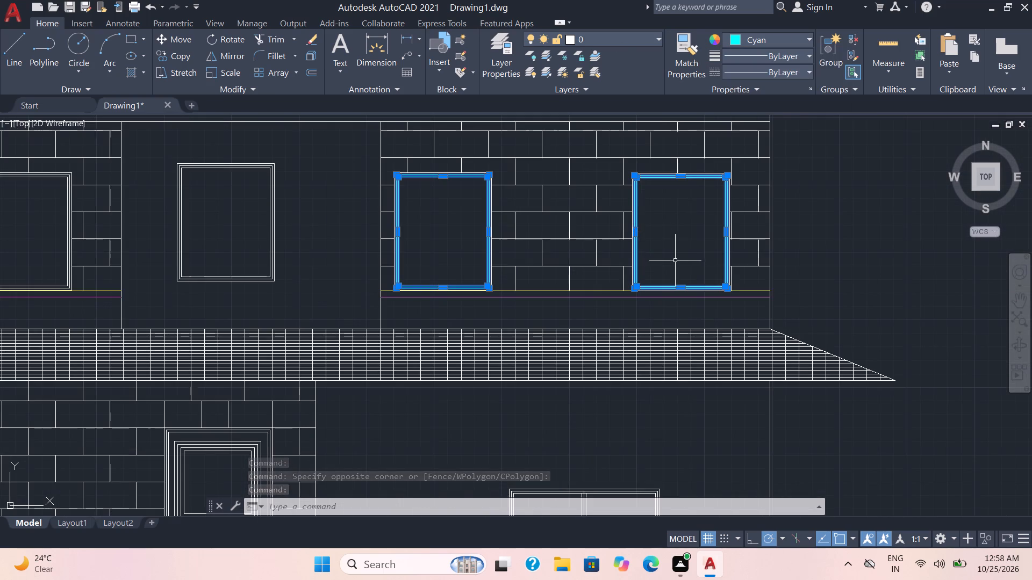
{"action": "key", "text": "Escape"}
Set the two inner frame outlines of both windows in the left upper-floor brick wall to cyan.
{"action": "middle_click_drag", "start_coordinate": [363, 258], "coordinate": [722, 188]}
{"action": "scroll", "coordinate": [722, 188], "scroll_direction": "down", "scroll_amount": 1}
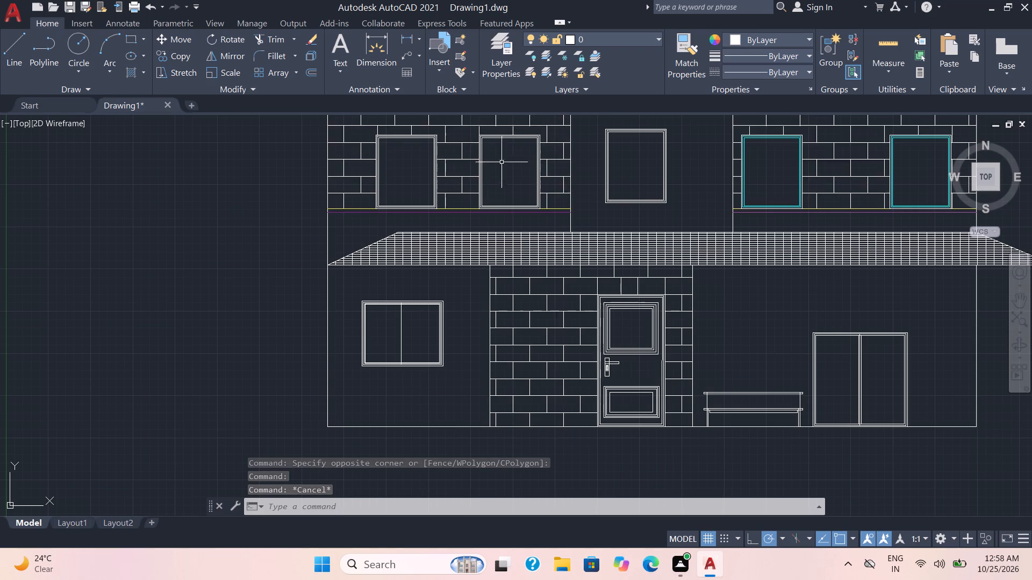
{"action": "scroll", "coordinate": [489, 168], "scroll_direction": "up", "scroll_amount": 3}
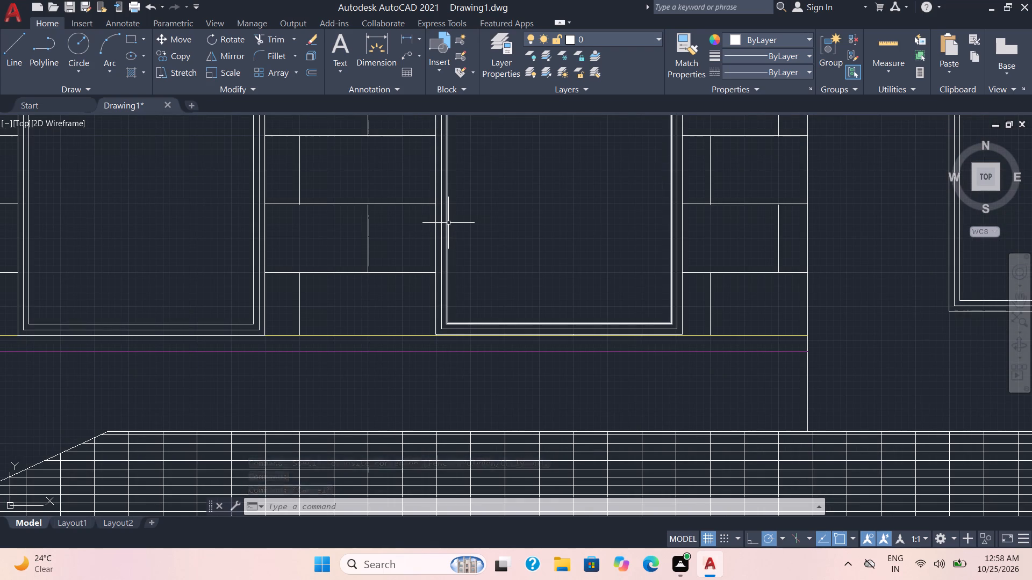
{"action": "left_click", "coordinate": [448, 223]}
{"action": "left_click", "coordinate": [442, 235]}
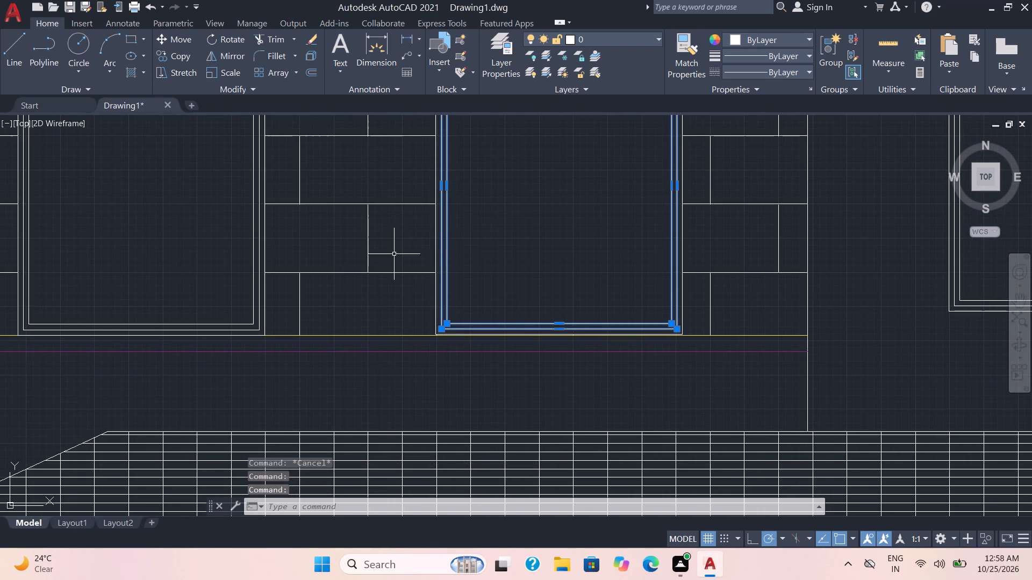
{"action": "middle_click_drag", "start_coordinate": [395, 255], "coordinate": [698, 259]}
{"action": "left_click", "coordinate": [555, 262]}
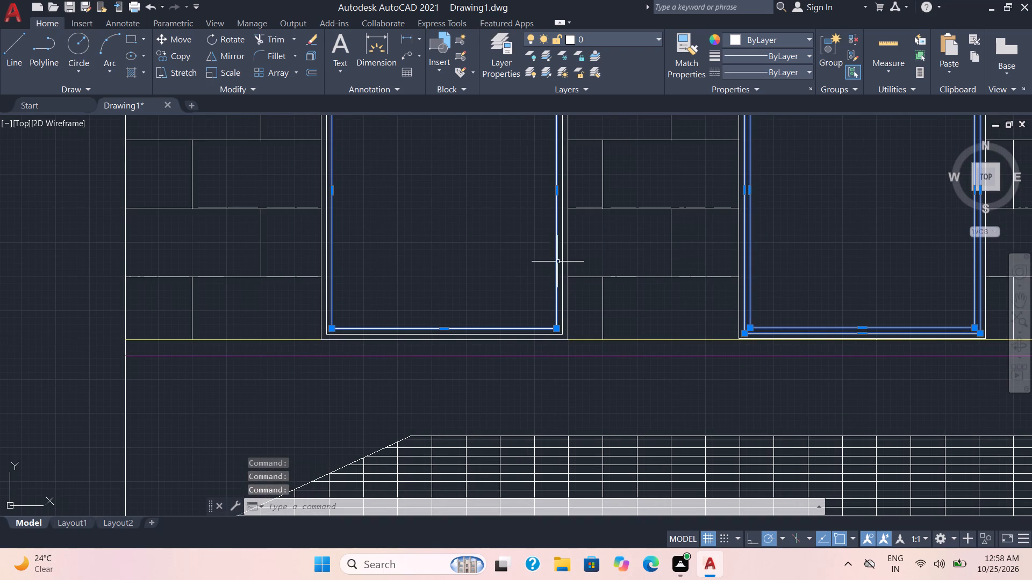
{"action": "left_click", "coordinate": [562, 256]}
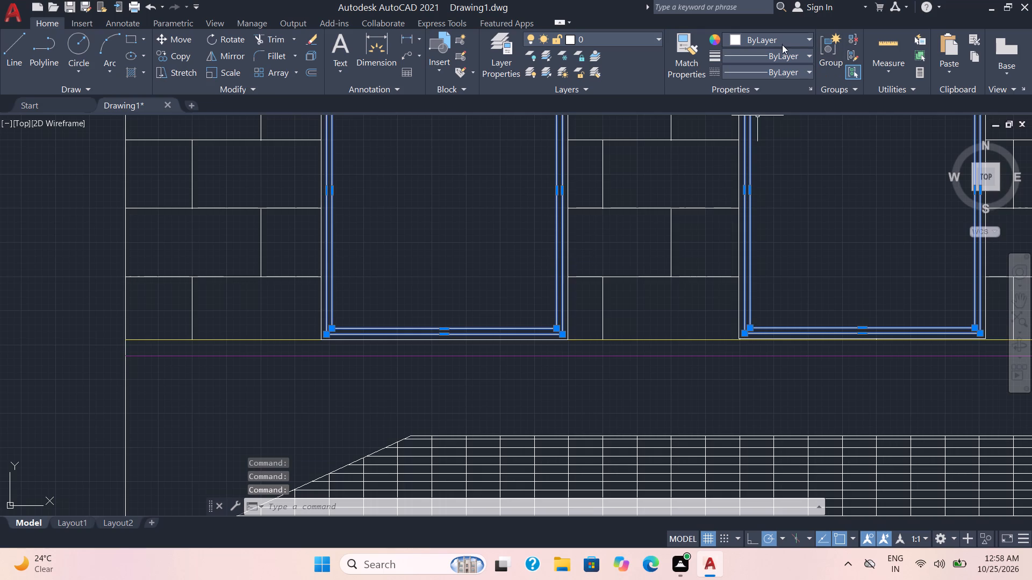
{"action": "left_click", "coordinate": [794, 38]}
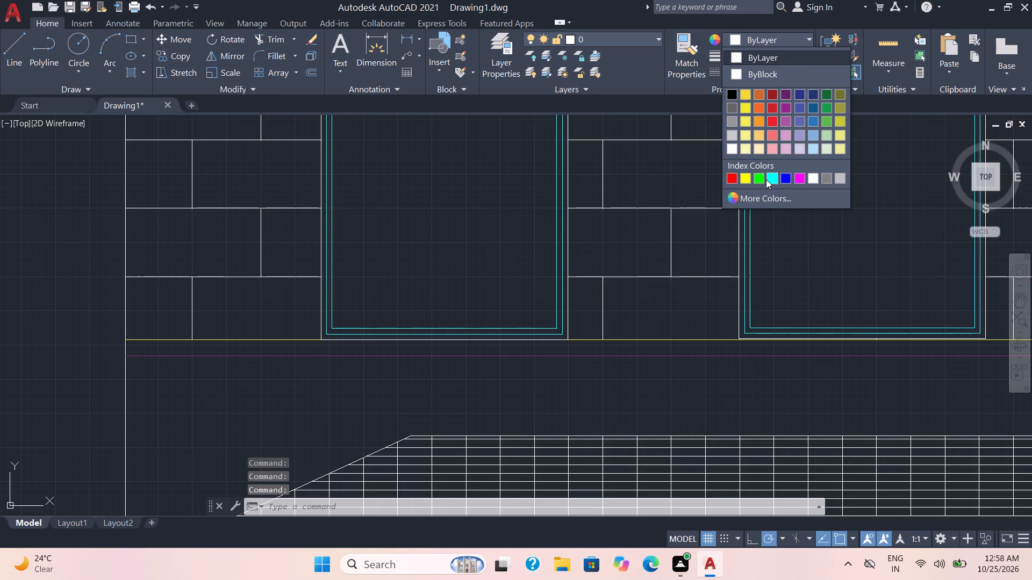
{"action": "left_click", "coordinate": [769, 177]}
{"action": "scroll", "coordinate": [573, 224], "scroll_direction": "down", "scroll_amount": 3}
{"action": "key", "text": "Escape"}
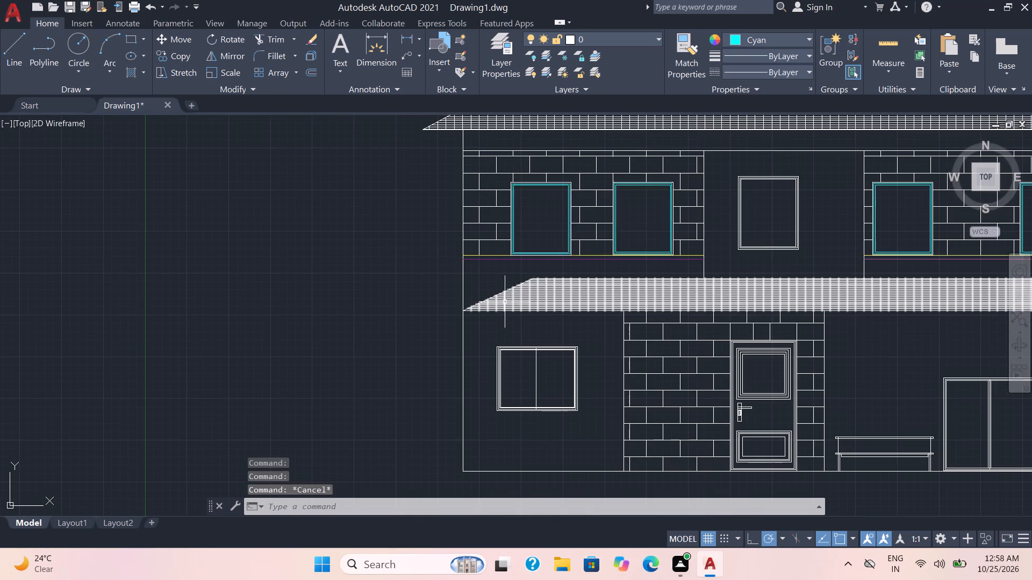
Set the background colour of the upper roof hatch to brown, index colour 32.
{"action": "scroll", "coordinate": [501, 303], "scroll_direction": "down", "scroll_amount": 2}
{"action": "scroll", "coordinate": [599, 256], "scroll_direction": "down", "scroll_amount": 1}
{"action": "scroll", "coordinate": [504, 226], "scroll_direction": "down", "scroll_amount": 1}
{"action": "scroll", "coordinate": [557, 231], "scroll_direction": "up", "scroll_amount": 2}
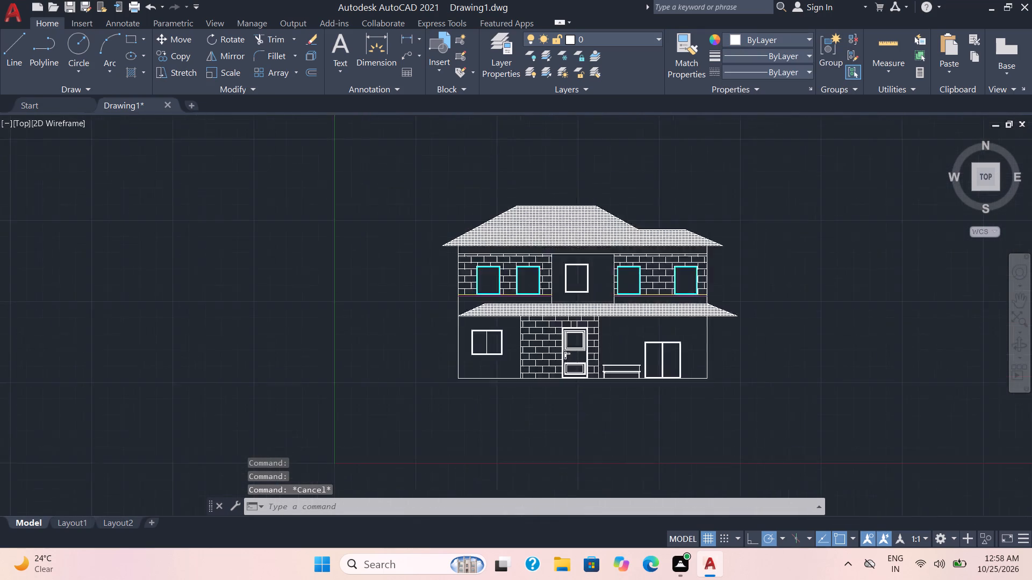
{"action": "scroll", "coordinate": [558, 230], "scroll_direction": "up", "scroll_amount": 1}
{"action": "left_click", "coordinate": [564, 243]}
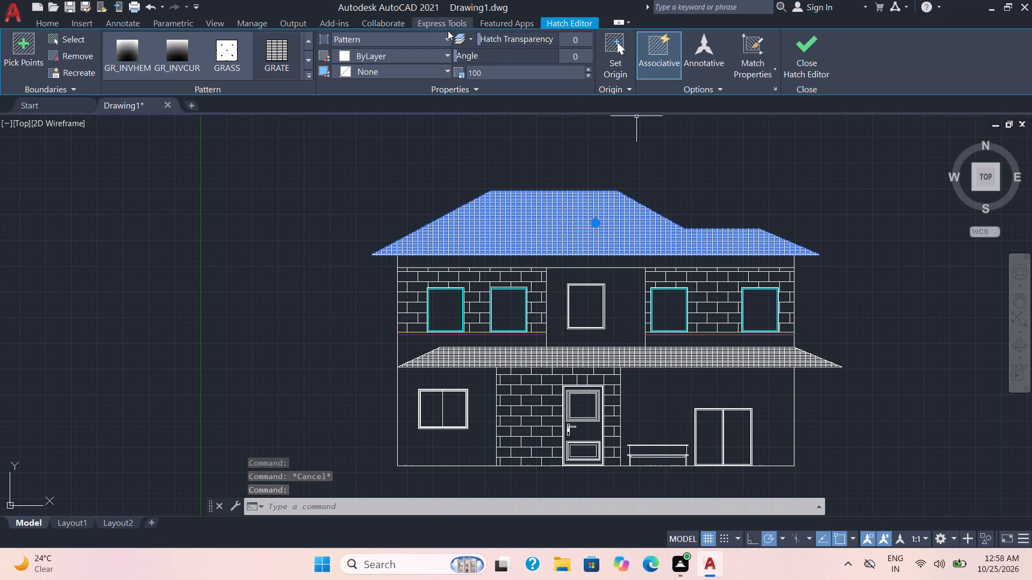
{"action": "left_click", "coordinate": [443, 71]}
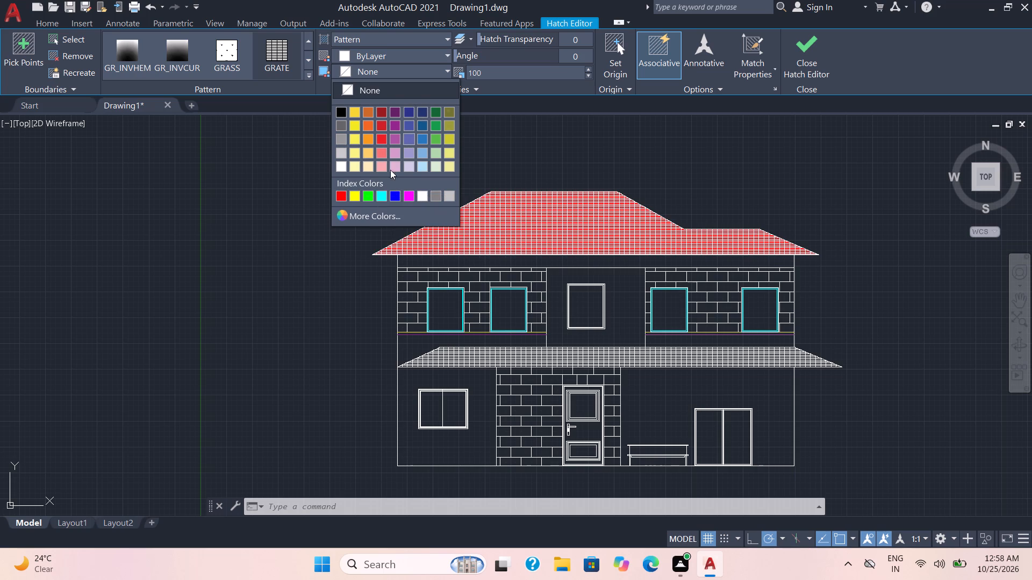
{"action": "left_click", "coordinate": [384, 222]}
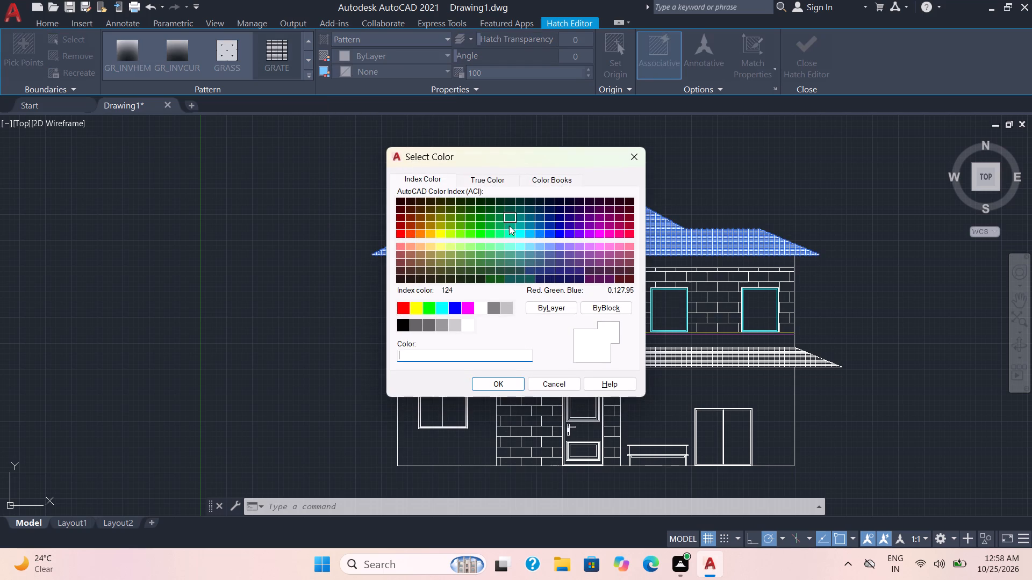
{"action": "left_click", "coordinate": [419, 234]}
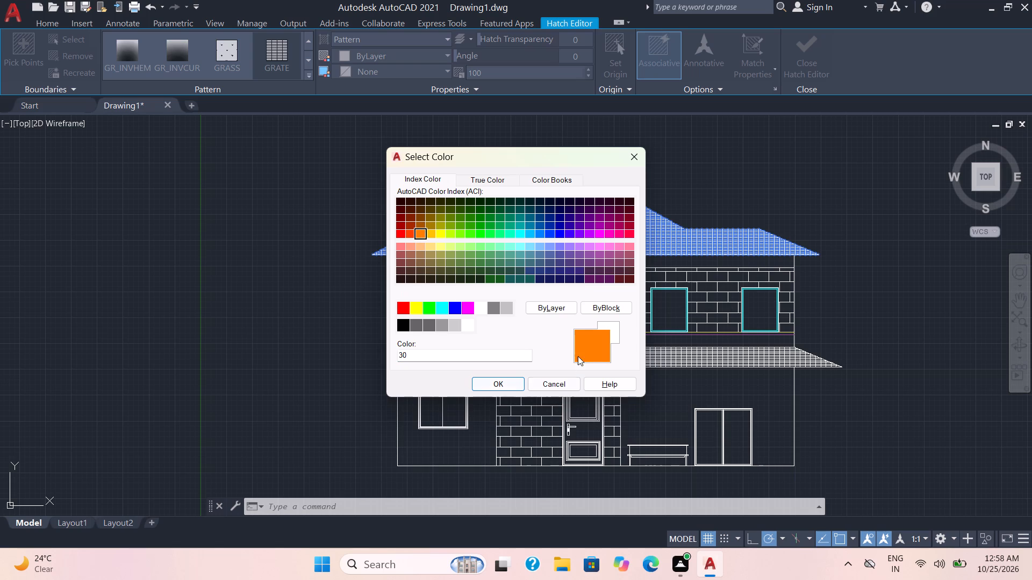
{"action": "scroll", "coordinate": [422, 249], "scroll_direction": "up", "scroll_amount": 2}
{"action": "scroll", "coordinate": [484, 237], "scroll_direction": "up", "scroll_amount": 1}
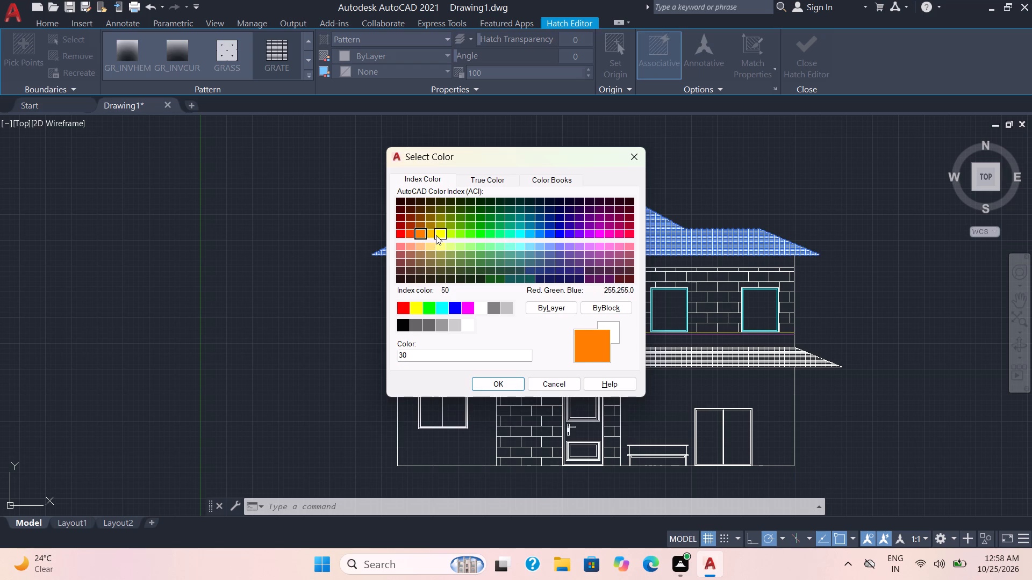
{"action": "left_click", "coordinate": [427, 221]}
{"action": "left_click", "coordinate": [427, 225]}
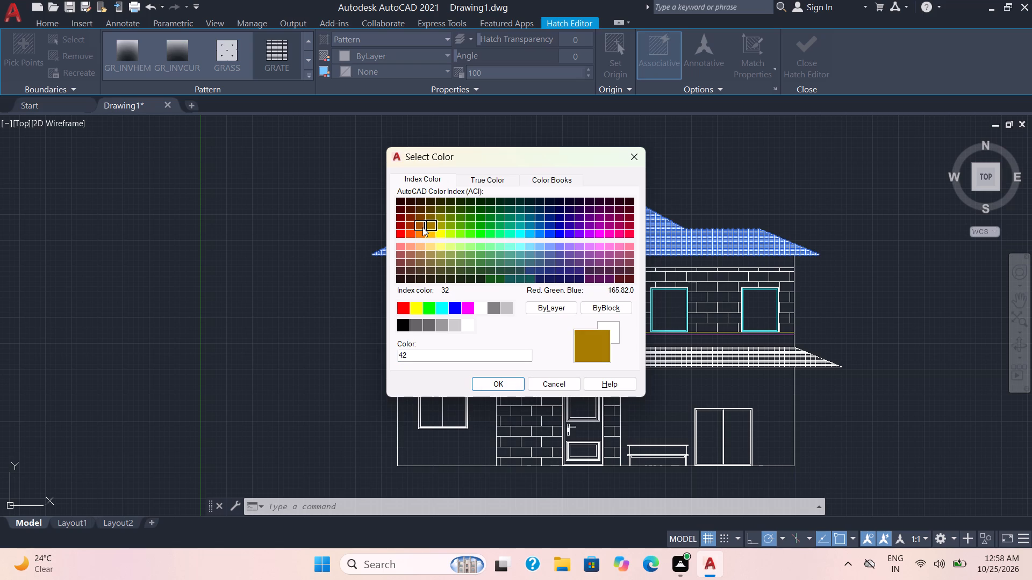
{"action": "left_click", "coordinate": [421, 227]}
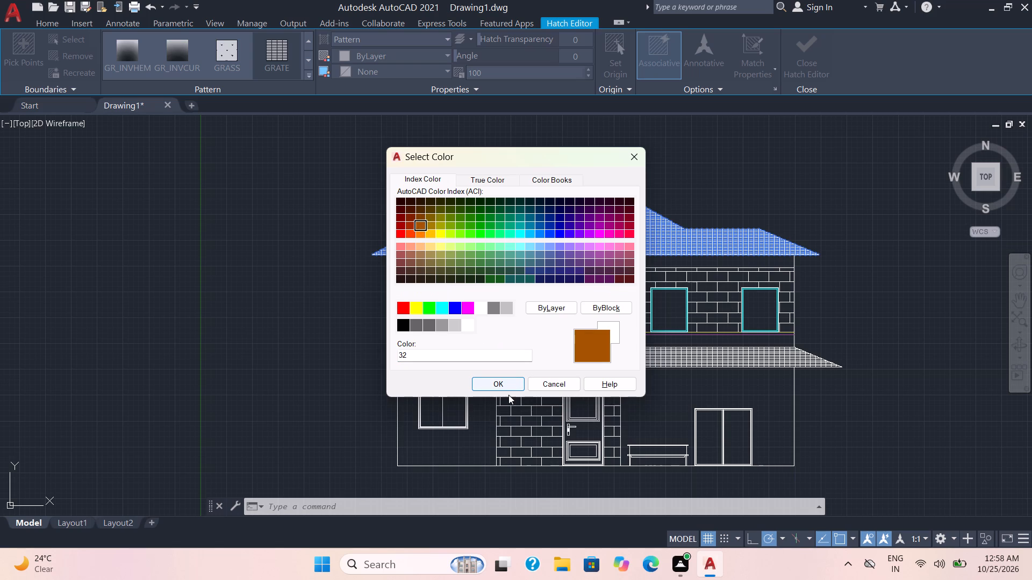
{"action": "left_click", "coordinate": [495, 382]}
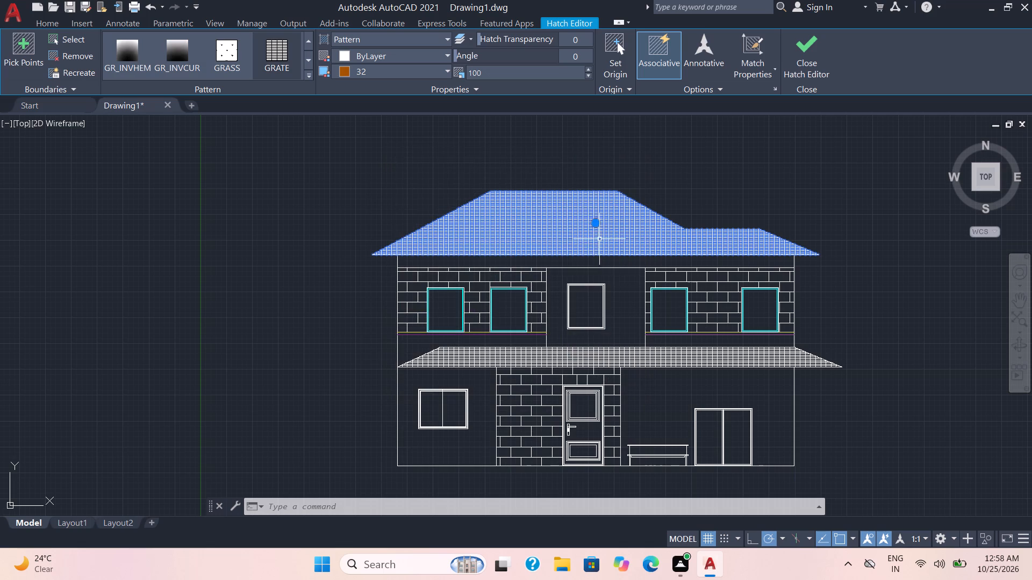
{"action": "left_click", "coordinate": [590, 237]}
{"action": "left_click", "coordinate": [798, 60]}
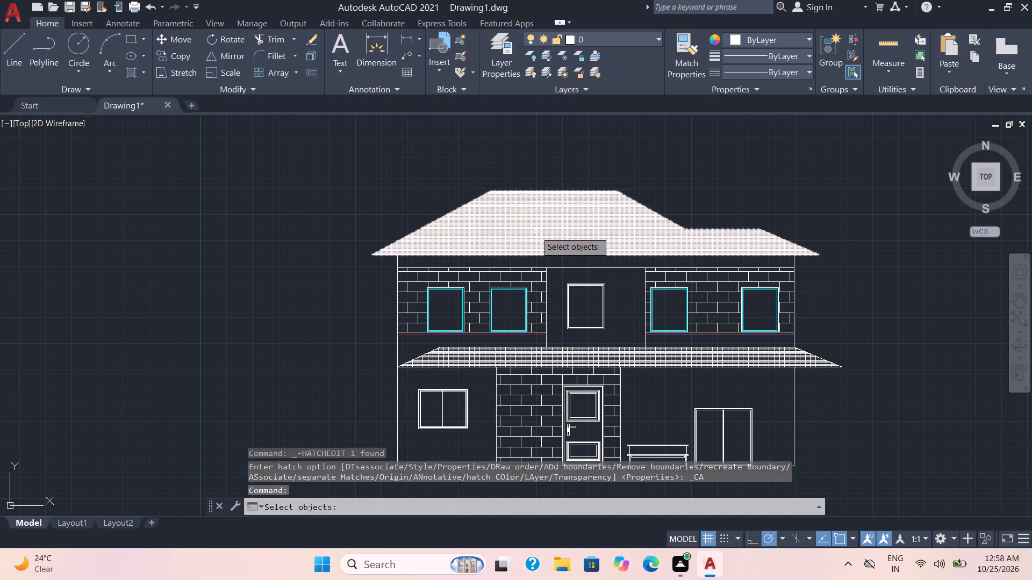
Set the background colour of the lower roof hatch to red, colour 237,31,36.
{"action": "scroll", "coordinate": [538, 226], "scroll_direction": "up", "scroll_amount": 1}
{"action": "scroll", "coordinate": [577, 208], "scroll_direction": "down", "scroll_amount": 3}
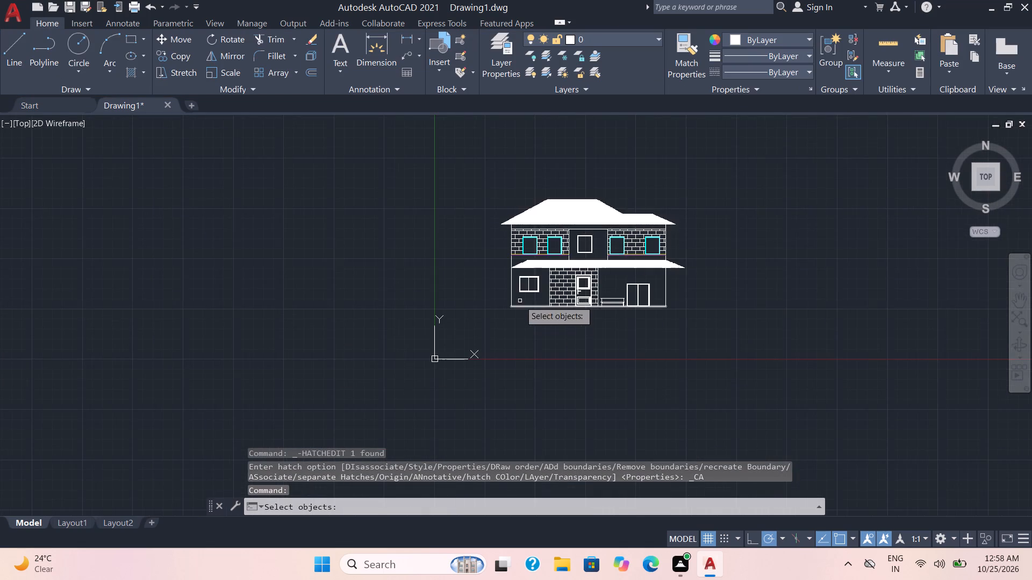
{"action": "scroll", "coordinate": [522, 278], "scroll_direction": "up", "scroll_amount": 4}
{"action": "left_click", "coordinate": [600, 207]}
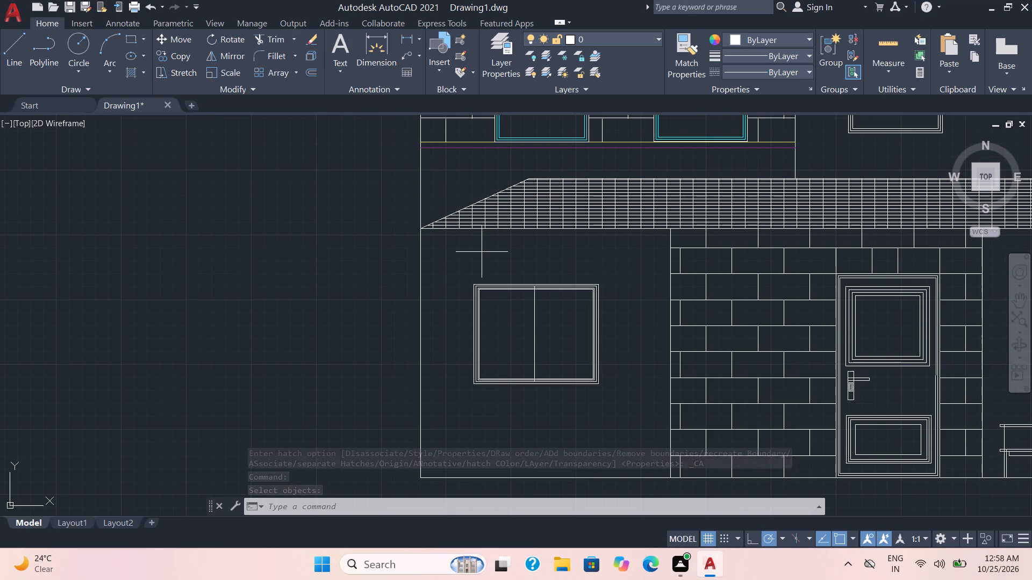
{"action": "left_click", "coordinate": [607, 205]}
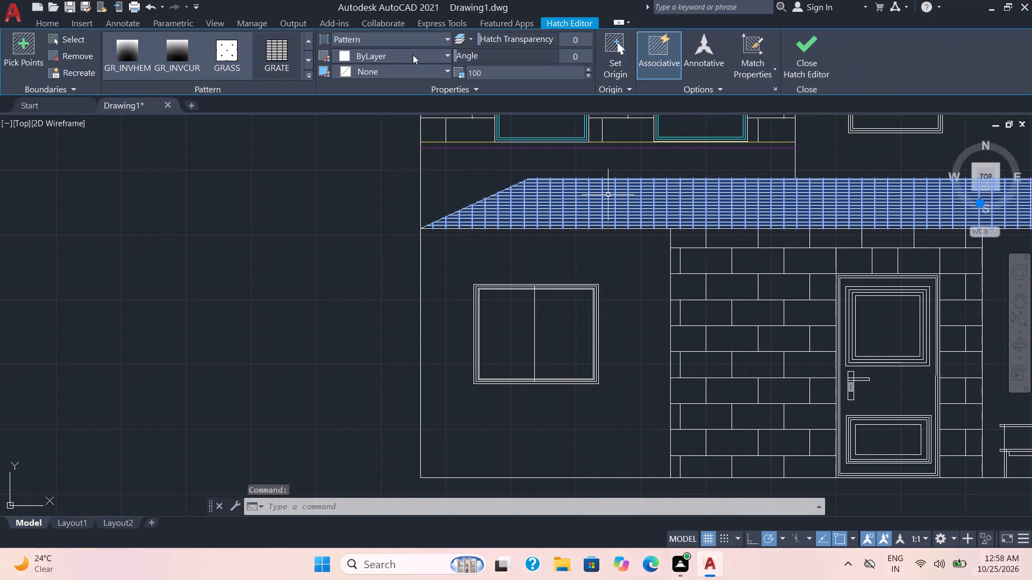
{"action": "left_click", "coordinate": [447, 69]}
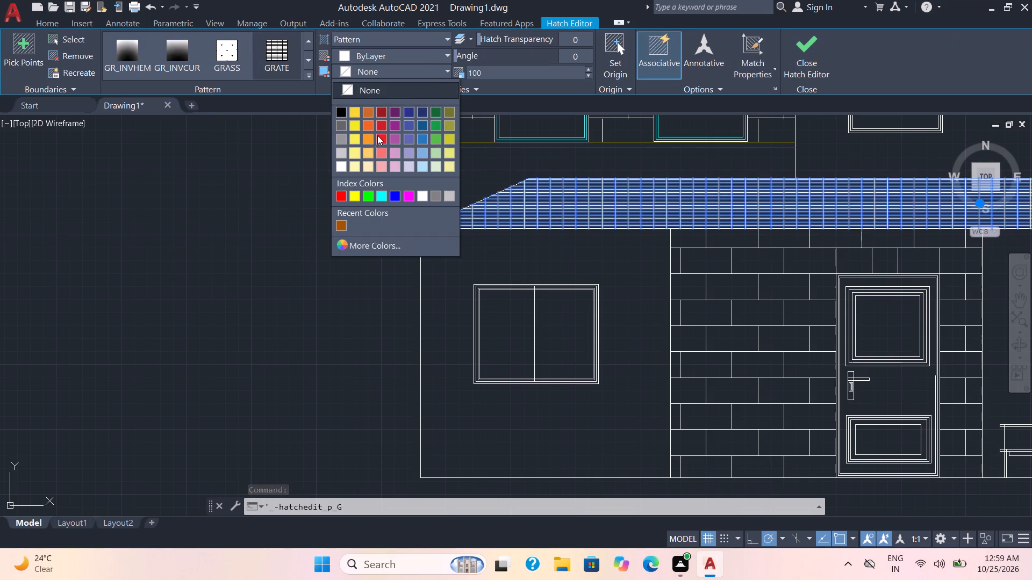
{"action": "left_click", "coordinate": [380, 138]}
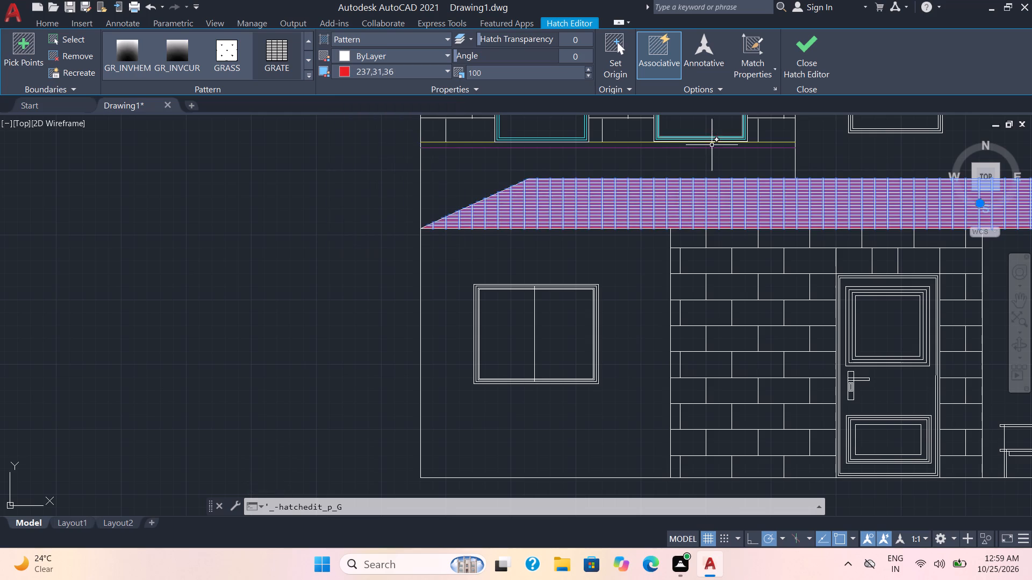
Add the upper roof hatch to the selection, set both roof hatches' background to red 237,31,36, and finish hatch editing.
{"action": "scroll", "coordinate": [709, 164], "scroll_direction": "down", "scroll_amount": 3}
{"action": "middle_click_drag", "start_coordinate": [709, 164], "coordinate": [590, 319]}
{"action": "scroll", "coordinate": [594, 237], "scroll_direction": "up", "scroll_amount": 2}
{"action": "left_click", "coordinate": [599, 249]}
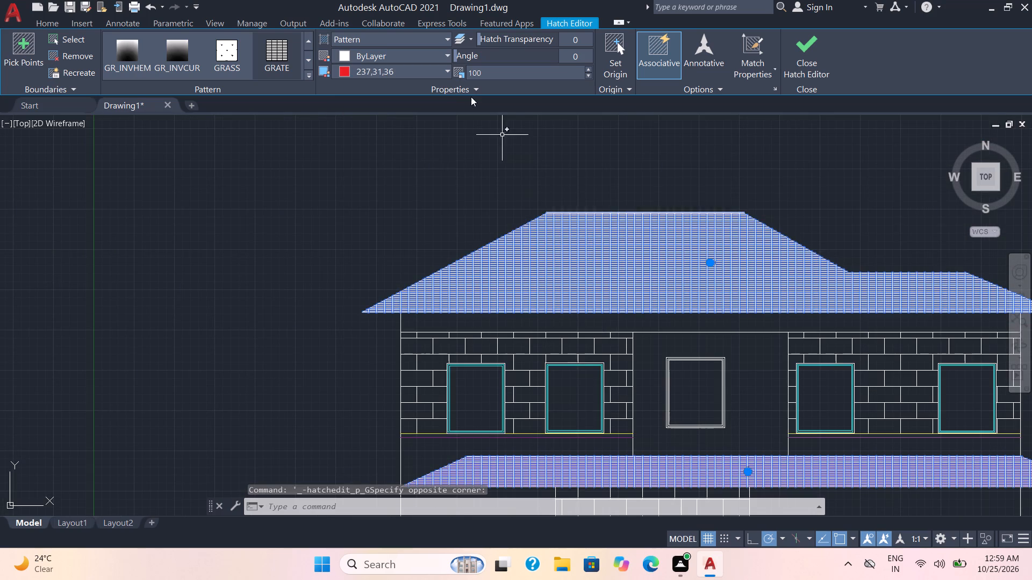
{"action": "left_click", "coordinate": [446, 71]}
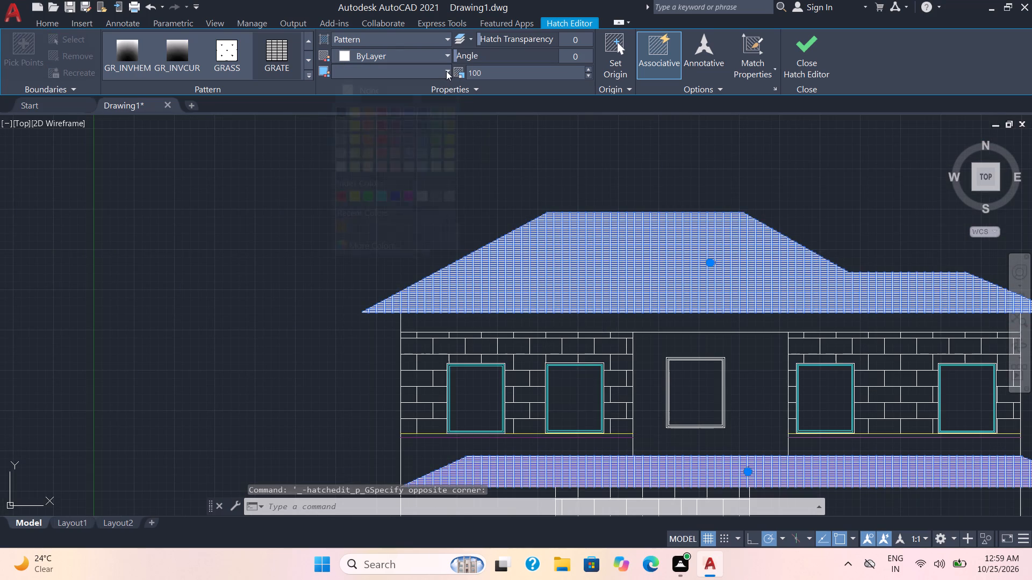
{"action": "left_click", "coordinate": [379, 140]}
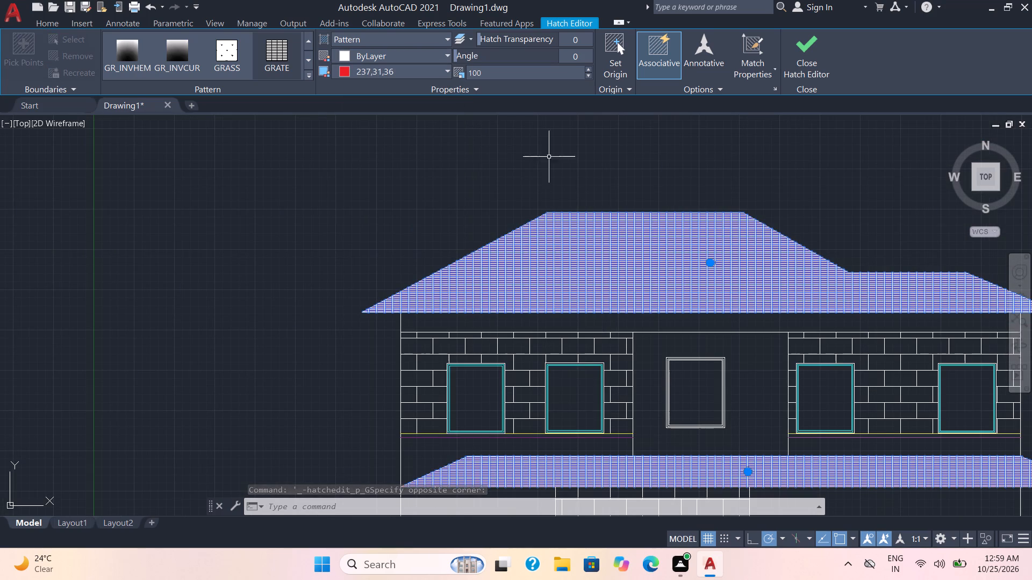
{"action": "left_click", "coordinate": [799, 62]}
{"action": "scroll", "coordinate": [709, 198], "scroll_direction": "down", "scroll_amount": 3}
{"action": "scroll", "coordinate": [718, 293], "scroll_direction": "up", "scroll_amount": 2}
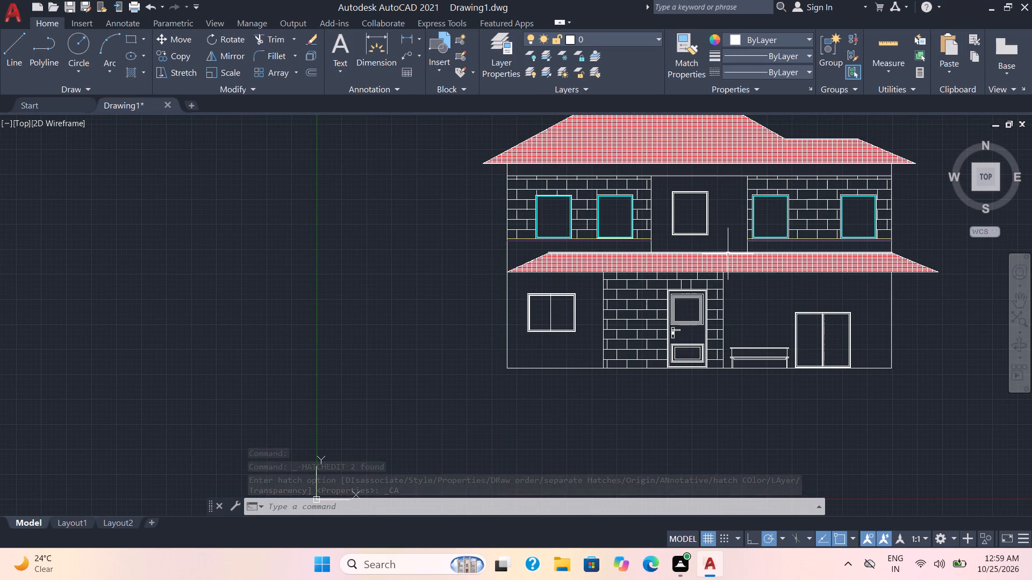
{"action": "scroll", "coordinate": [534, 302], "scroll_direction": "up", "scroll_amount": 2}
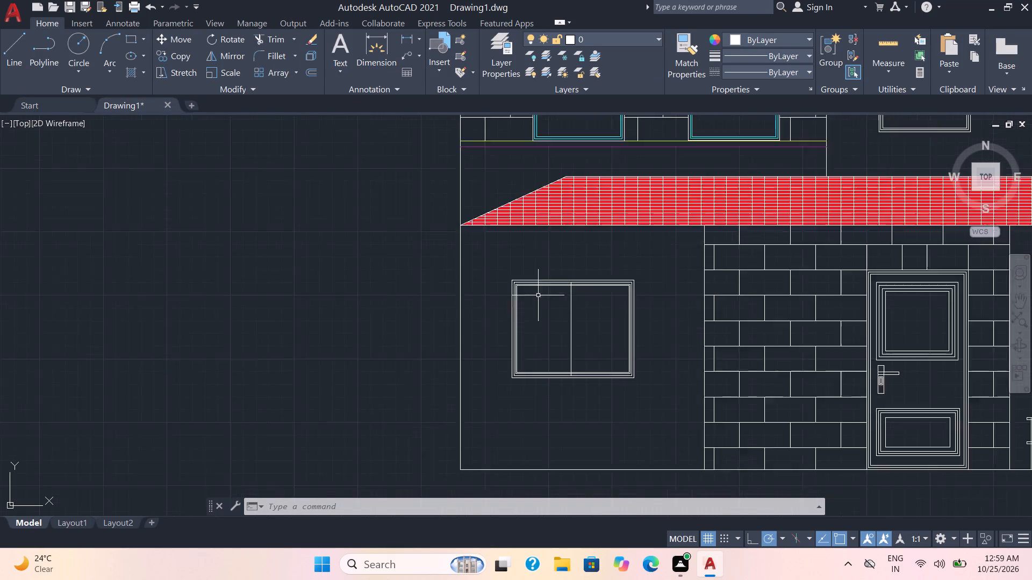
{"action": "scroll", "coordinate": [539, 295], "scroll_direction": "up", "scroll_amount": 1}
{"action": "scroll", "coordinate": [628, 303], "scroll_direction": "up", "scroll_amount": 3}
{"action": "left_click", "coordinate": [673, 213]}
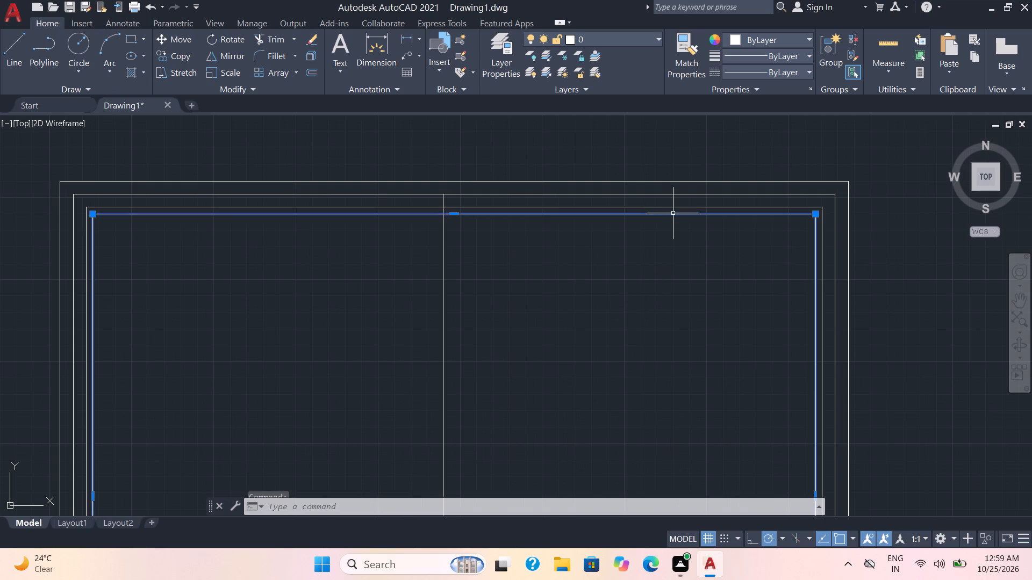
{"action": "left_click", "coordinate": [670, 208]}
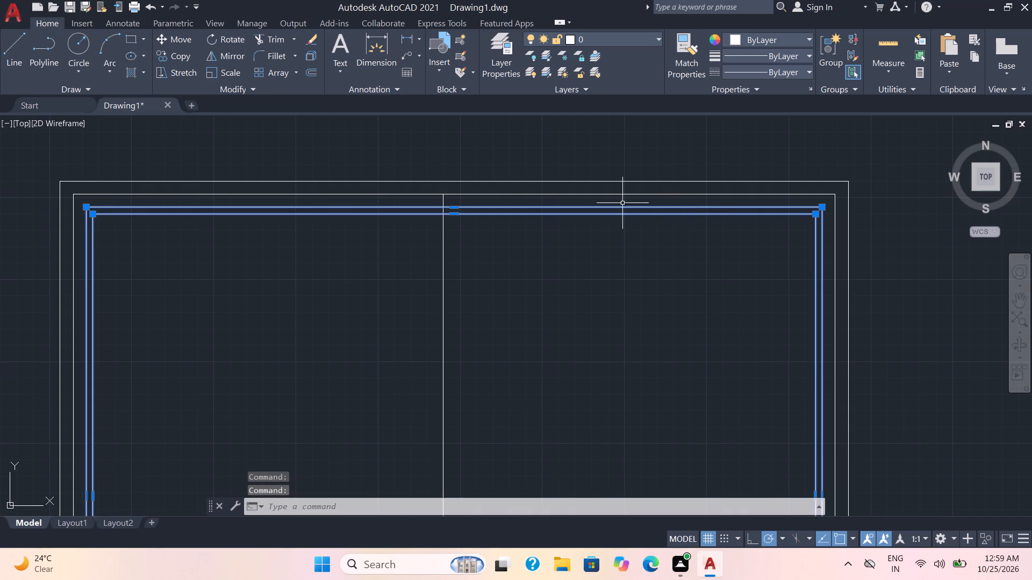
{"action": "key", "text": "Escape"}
Try to copy the vertical centre line of the left ground-floor window a short distance to its right.
{"action": "left_click", "coordinate": [442, 330]}
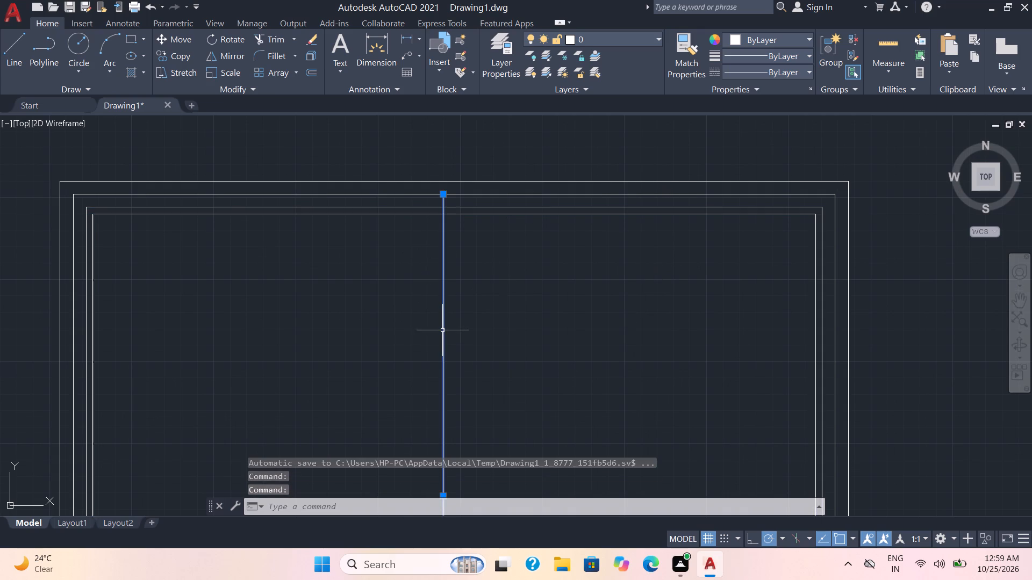
{"action": "key", "text": "c"}
{"action": "key", "text": "o"}
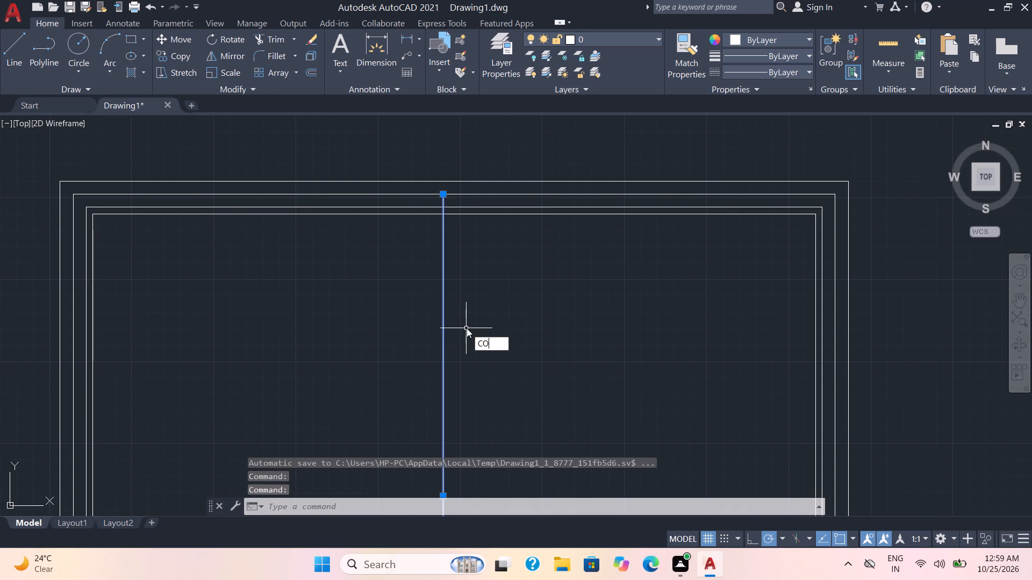
{"action": "key", "text": "Return"}
{"action": "left_click", "coordinate": [443, 349]}
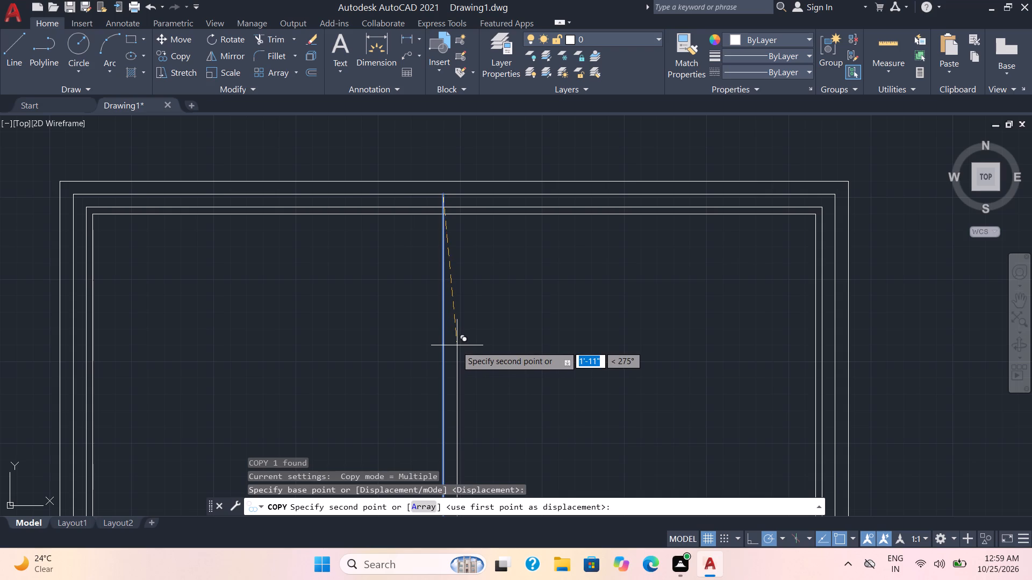
{"action": "left_click", "coordinate": [456, 220]}
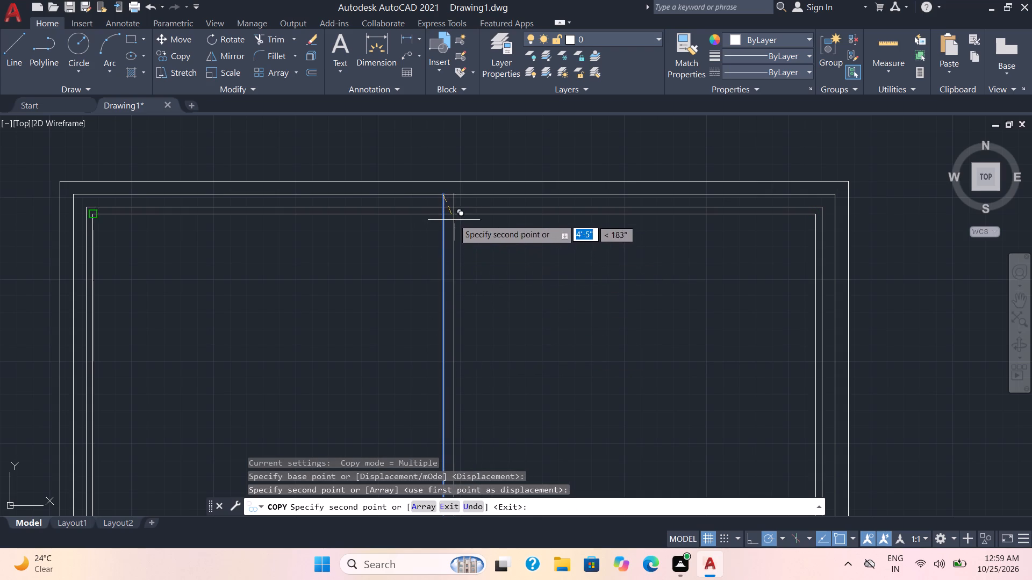
{"action": "key", "text": "Escape"}
Copy the left ground-floor window's vertical centre line about 6 inches horizontally to its right.
{"action": "scroll", "coordinate": [456, 231], "scroll_direction": "down", "scroll_amount": 3}
{"action": "left_click", "coordinate": [452, 280]}
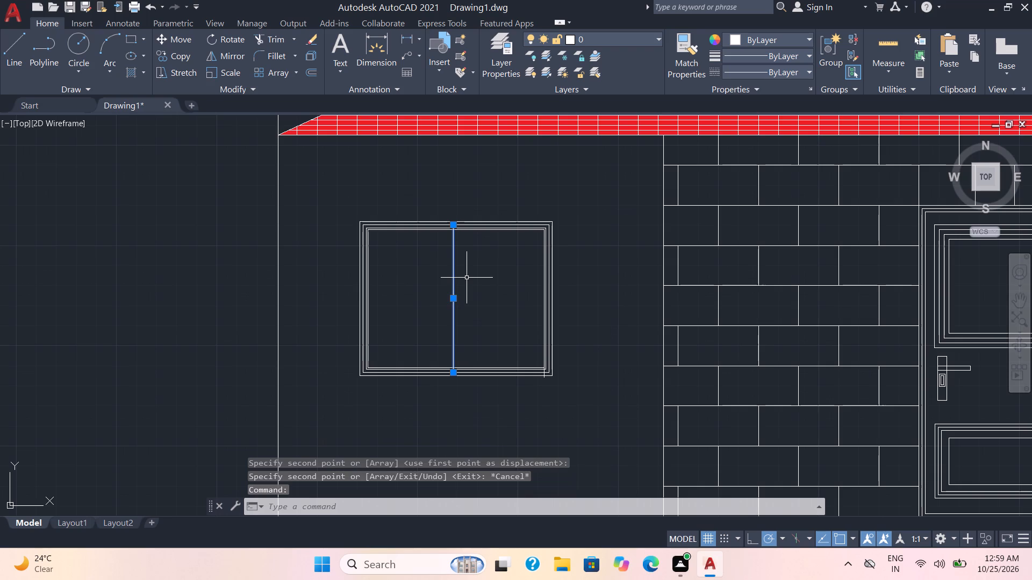
{"action": "type", "text": "CO"}
{"action": "key", "text": "Return"}
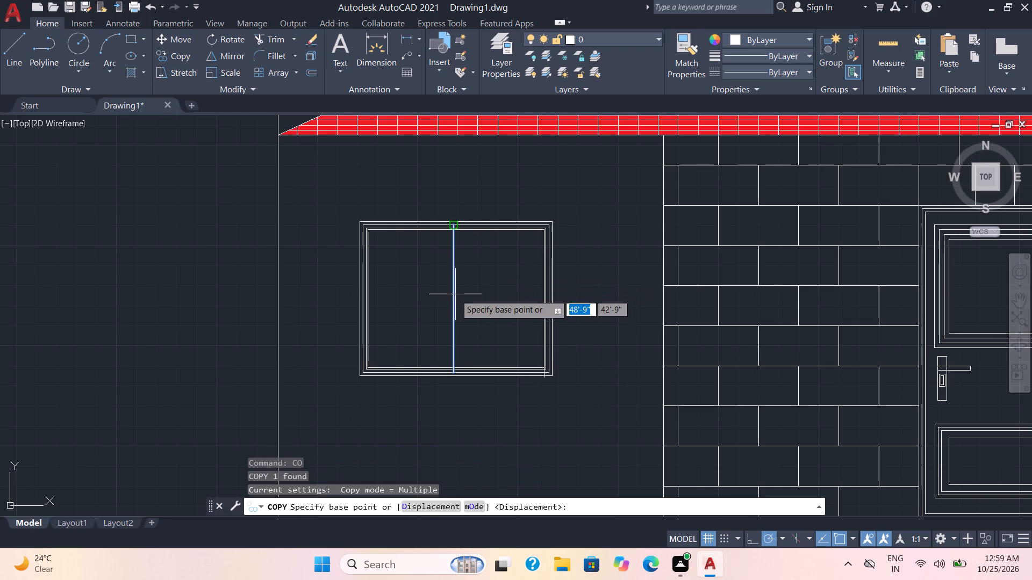
{"action": "left_click", "coordinate": [453, 301]}
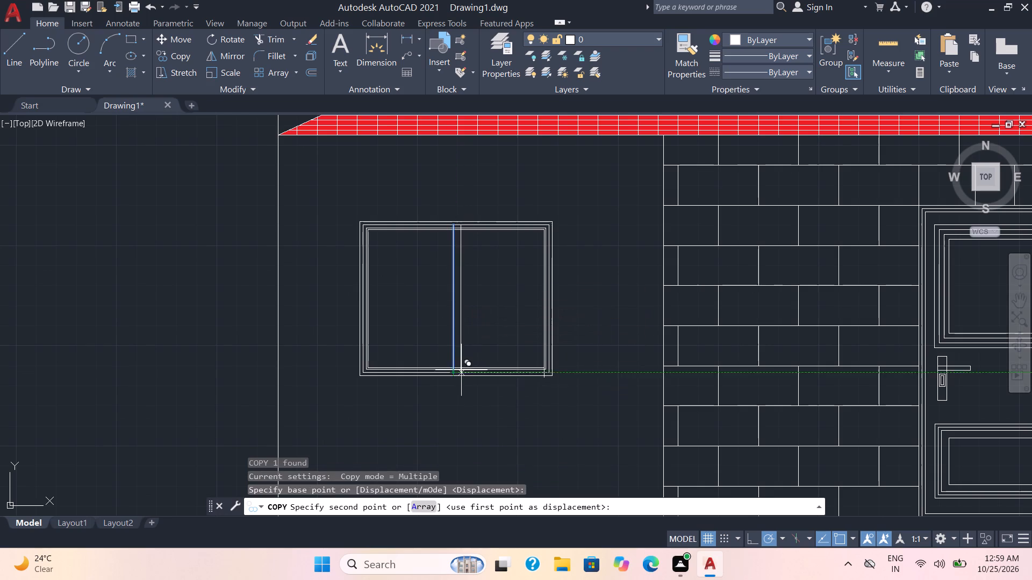
{"action": "scroll", "coordinate": [464, 365], "scroll_direction": "up", "scroll_amount": 1}
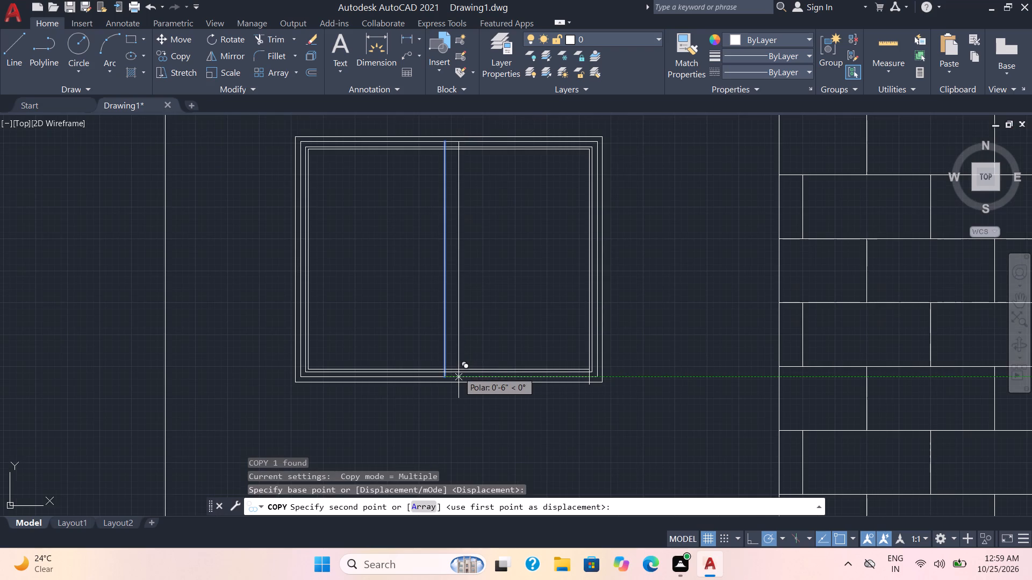
{"action": "left_click", "coordinate": [458, 372]}
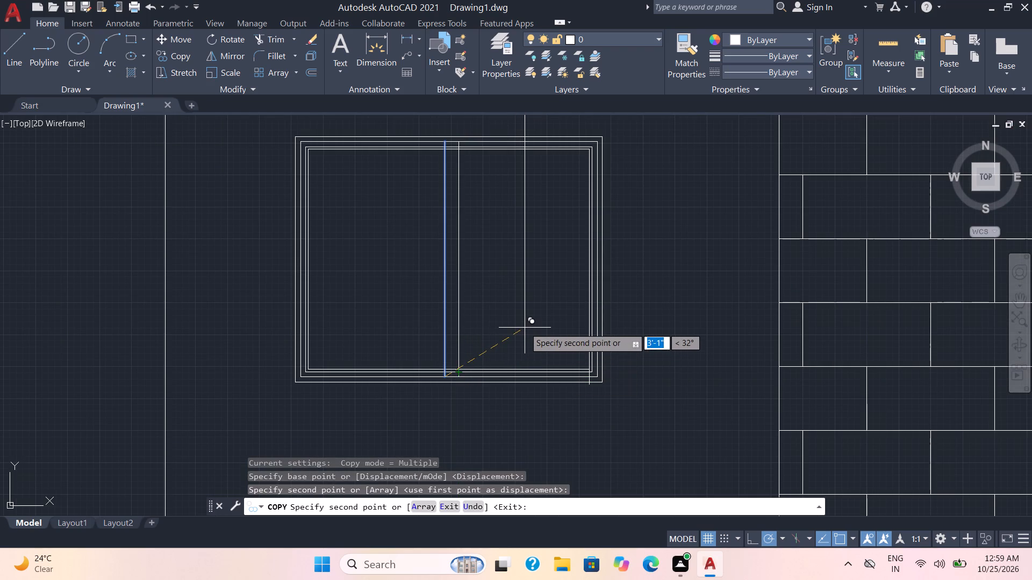
{"action": "scroll", "coordinate": [525, 328], "scroll_direction": "down", "scroll_amount": 5}
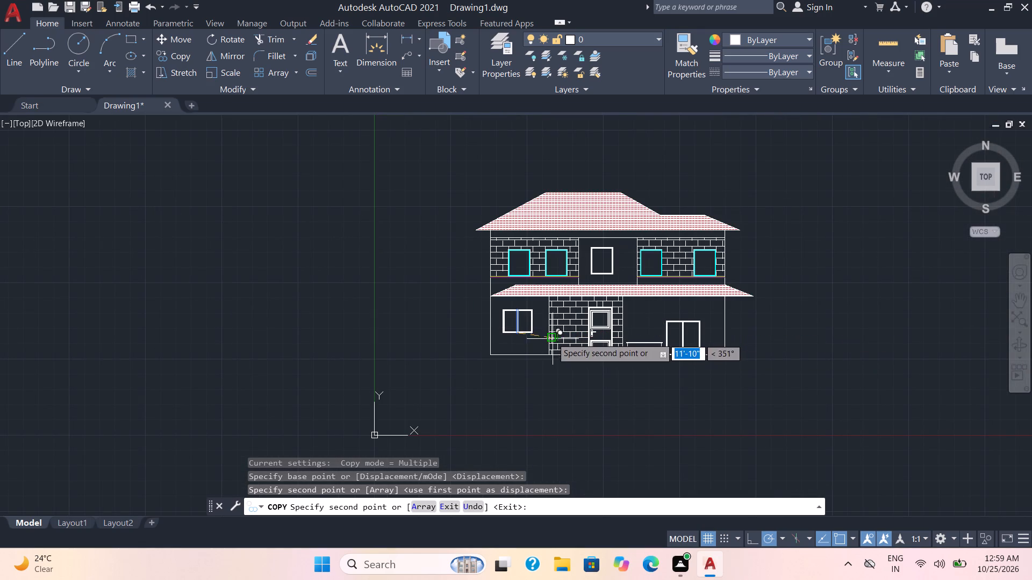
{"action": "key", "text": "Escape"}
Set the current drawing colour for new objects to Cyan.
{"action": "scroll", "coordinate": [514, 348], "scroll_direction": "up", "scroll_amount": 3}
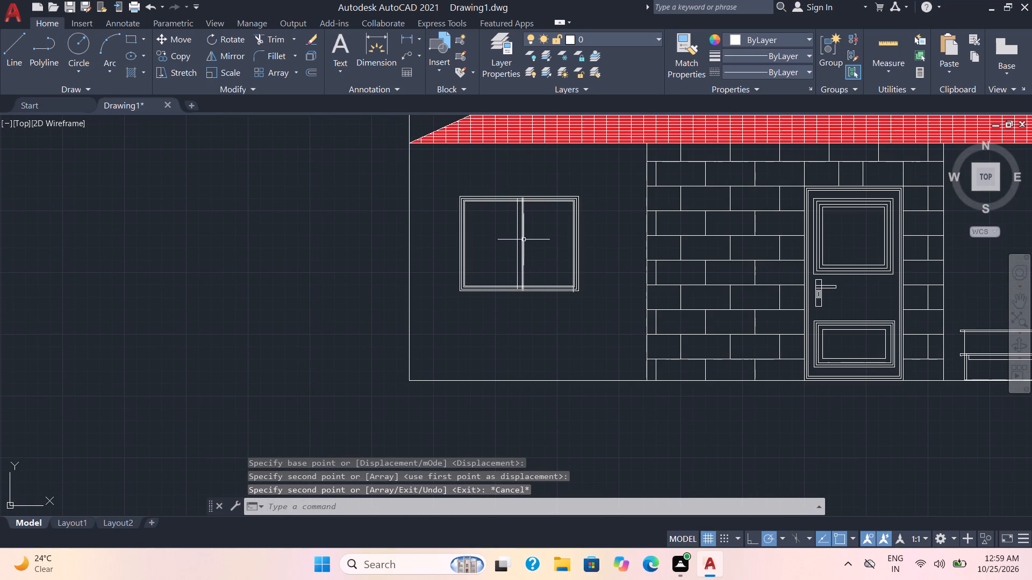
{"action": "scroll", "coordinate": [495, 250], "scroll_direction": "up", "scroll_amount": 1}
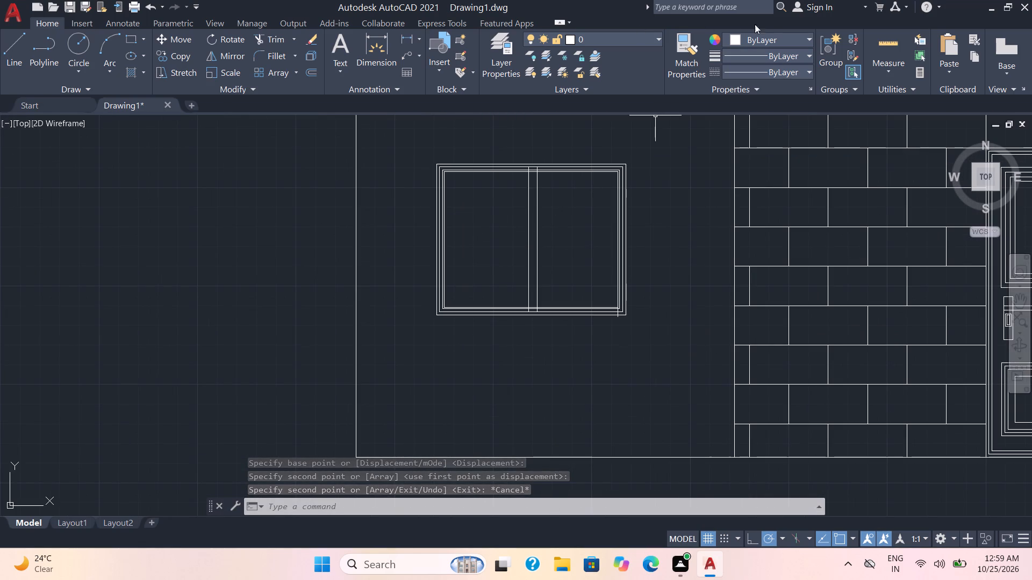
{"action": "left_click", "coordinate": [773, 40]}
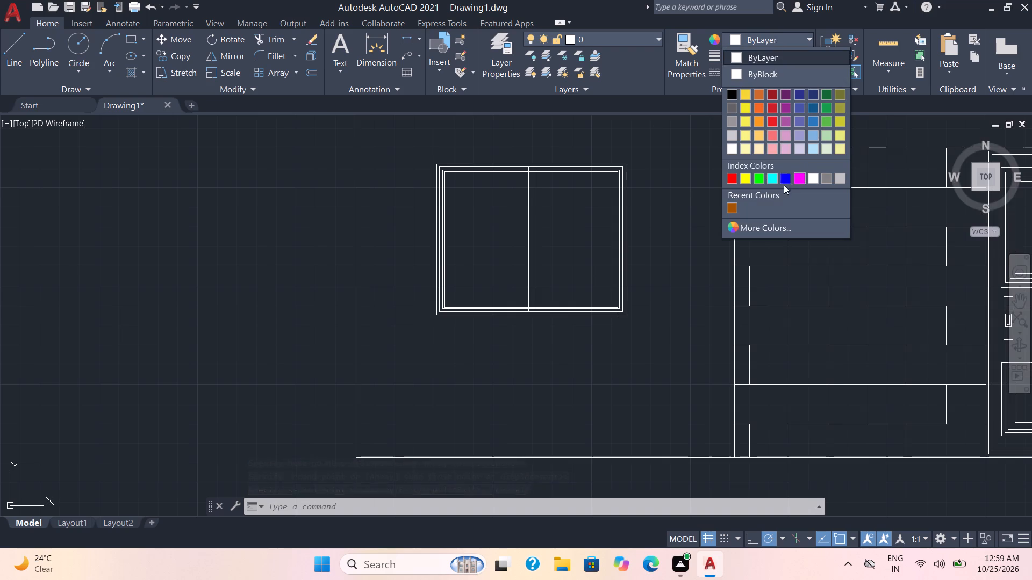
{"action": "left_click", "coordinate": [769, 179]}
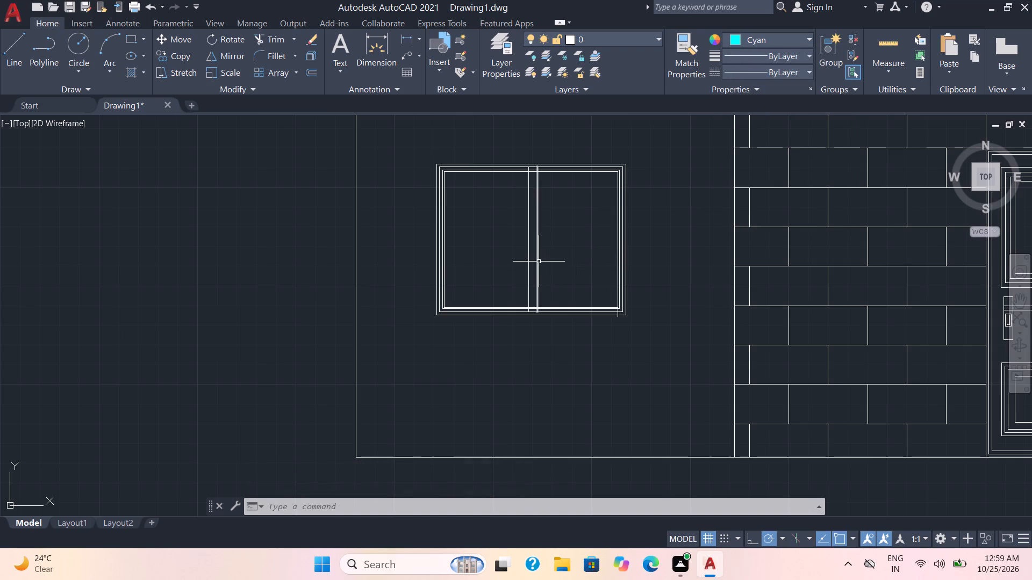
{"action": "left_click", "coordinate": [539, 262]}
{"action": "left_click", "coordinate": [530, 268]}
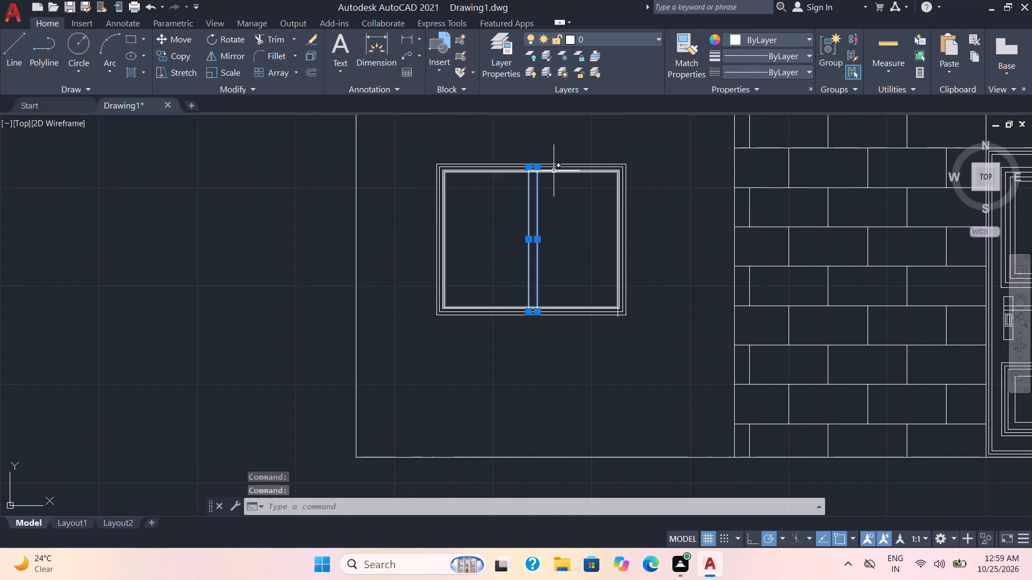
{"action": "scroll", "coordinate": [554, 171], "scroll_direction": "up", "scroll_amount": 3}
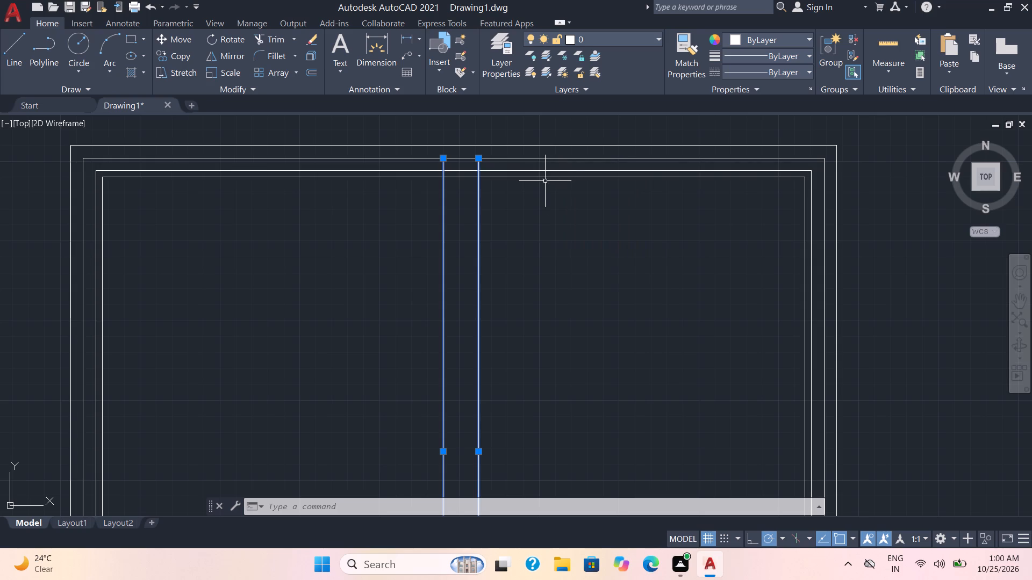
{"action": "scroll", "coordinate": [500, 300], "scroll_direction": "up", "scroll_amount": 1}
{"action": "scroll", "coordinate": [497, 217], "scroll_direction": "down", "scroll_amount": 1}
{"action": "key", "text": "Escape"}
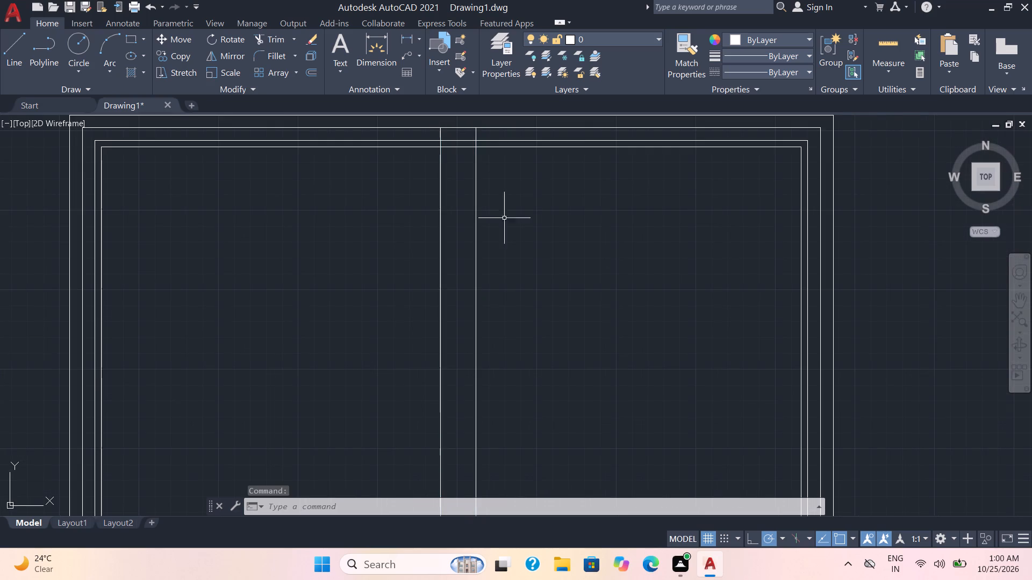
Select the left ground-floor window's three inner frame outlines and its two vertical centre lines for recolouring.
{"action": "scroll", "coordinate": [524, 148], "scroll_direction": "up", "scroll_amount": 2}
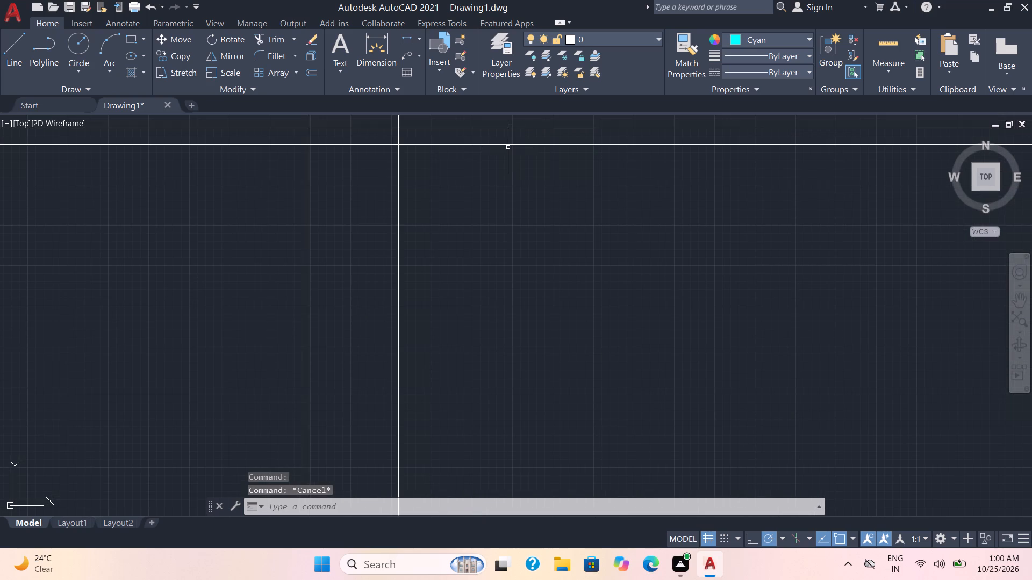
{"action": "left_click", "coordinate": [508, 146]}
{"action": "left_click", "coordinate": [513, 127]}
{"action": "scroll", "coordinate": [514, 127], "scroll_direction": "up", "scroll_amount": 1}
{"action": "scroll", "coordinate": [514, 127], "scroll_direction": "down", "scroll_amount": 1}
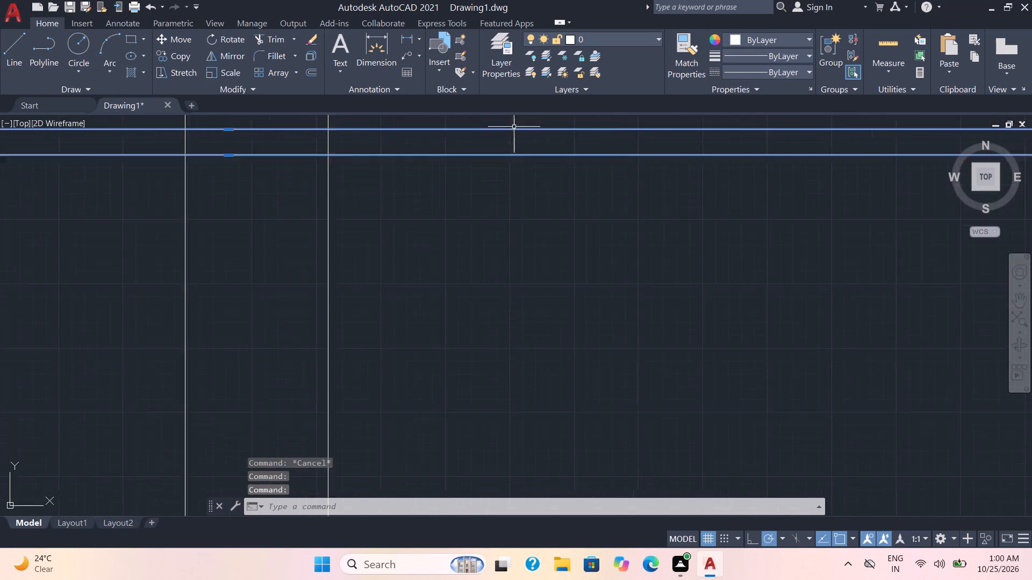
{"action": "scroll", "coordinate": [514, 127], "scroll_direction": "down", "scroll_amount": 3}
{"action": "left_click", "coordinate": [462, 262]}
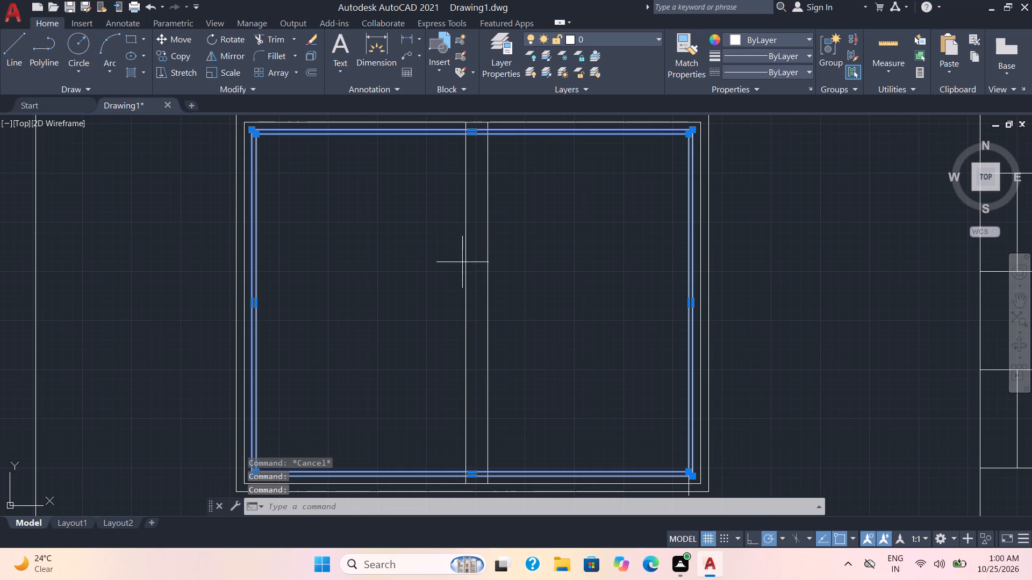
{"action": "left_click", "coordinate": [465, 262]}
{"action": "left_click", "coordinate": [487, 261]}
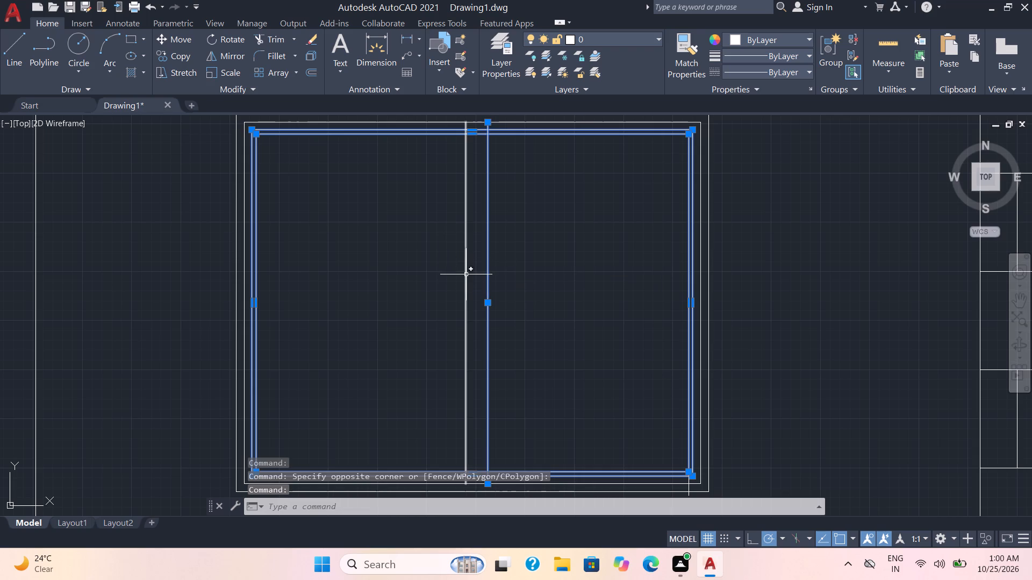
{"action": "left_click", "coordinate": [465, 277]}
{"action": "scroll", "coordinate": [263, 135], "scroll_direction": "up", "scroll_amount": 3}
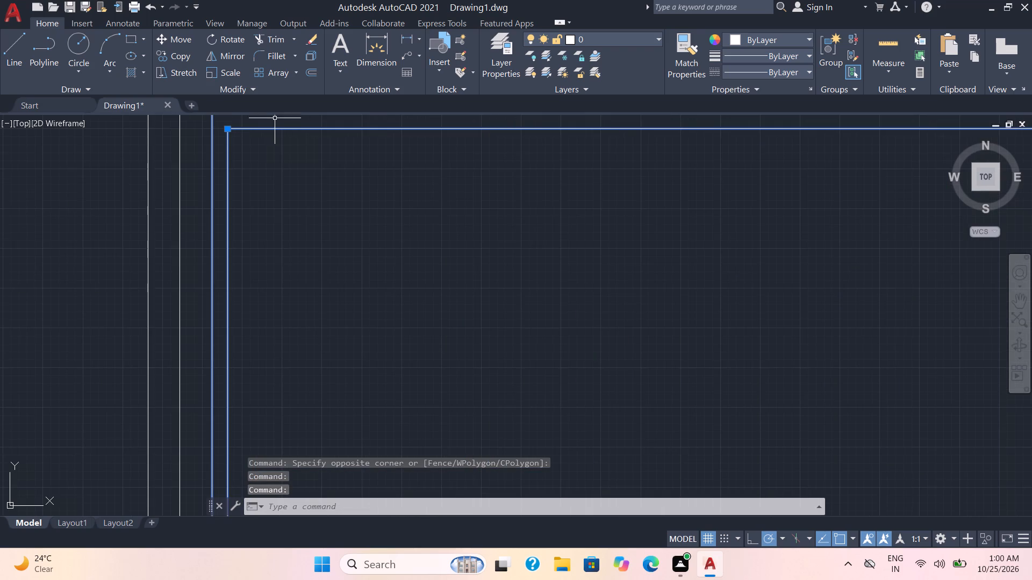
{"action": "middle_click_drag", "start_coordinate": [278, 158], "coordinate": [507, 254]}
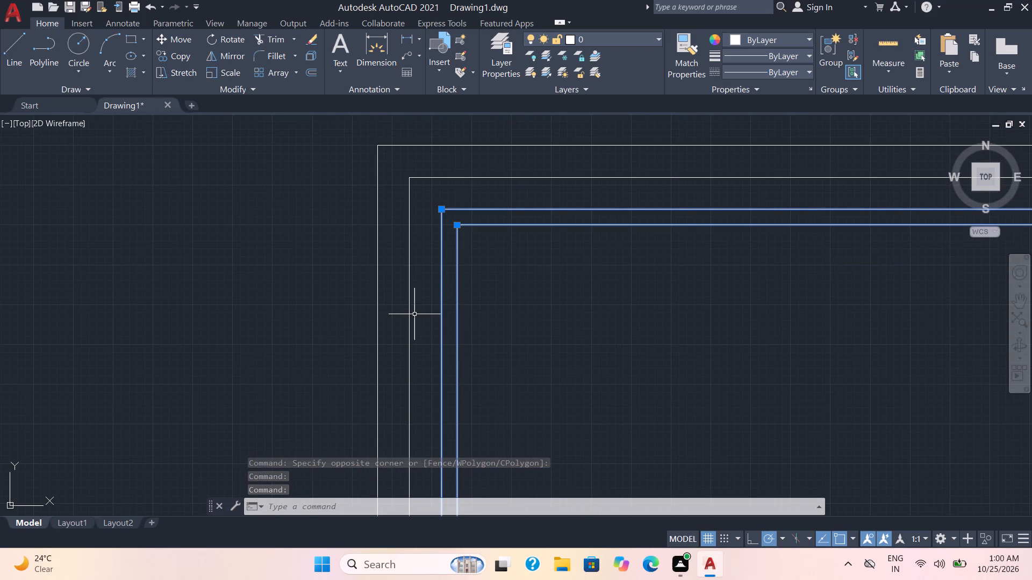
{"action": "left_click", "coordinate": [408, 309]}
{"action": "scroll", "coordinate": [525, 229], "scroll_direction": "down", "scroll_amount": 5}
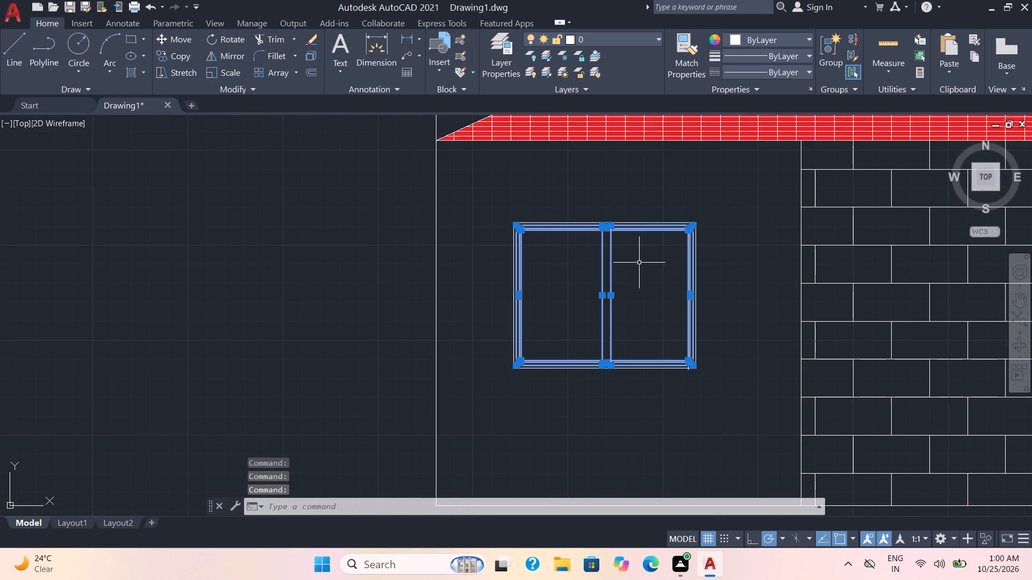
Add the right ground-floor window's three vertical centre lines and two inner left-side frame lines to the selection.
{"action": "middle_click_drag", "start_coordinate": [639, 263], "coordinate": [0, 251]}
{"action": "middle_click_drag", "start_coordinate": [945, 372], "coordinate": [571, 311]}
{"action": "scroll", "coordinate": [570, 310], "scroll_direction": "up", "scroll_amount": 3}
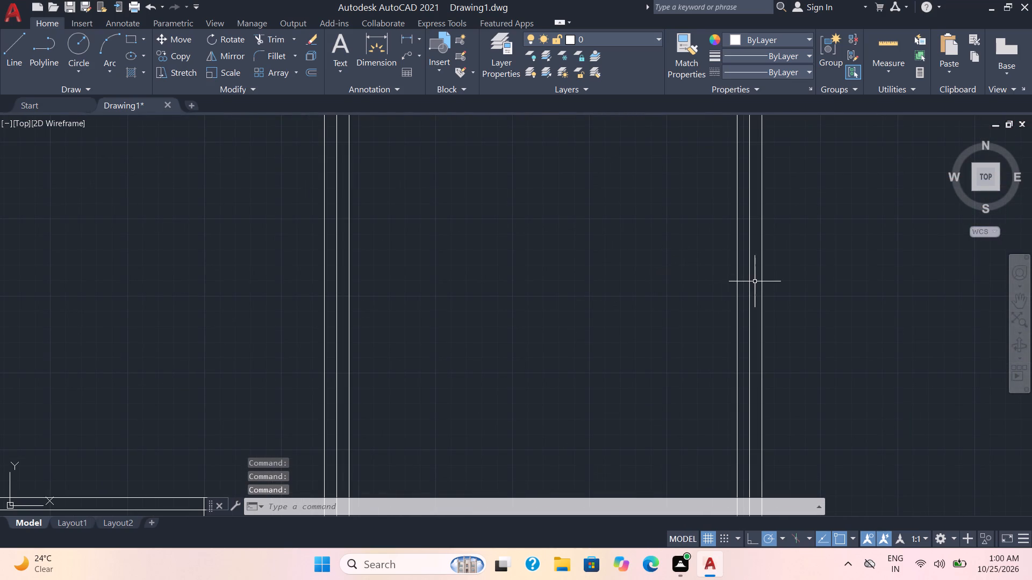
{"action": "left_click", "coordinate": [750, 289]}
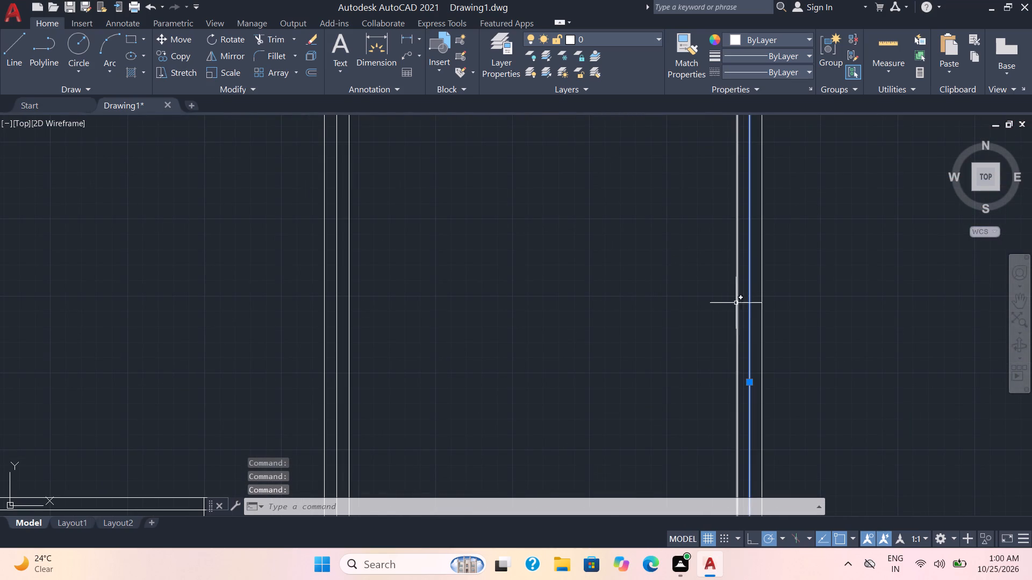
{"action": "left_click", "coordinate": [734, 305]}
{"action": "left_click", "coordinate": [762, 292]}
{"action": "left_click", "coordinate": [762, 293]}
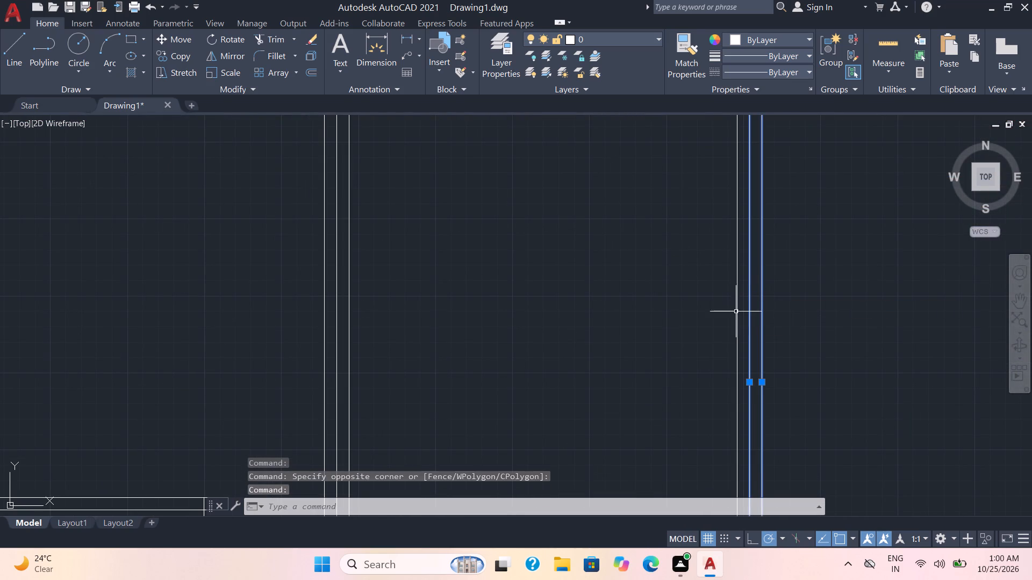
{"action": "left_click", "coordinate": [739, 309]}
{"action": "scroll", "coordinate": [739, 271], "scroll_direction": "down", "scroll_amount": 3}
{"action": "scroll", "coordinate": [704, 253], "scroll_direction": "up", "scroll_amount": 3}
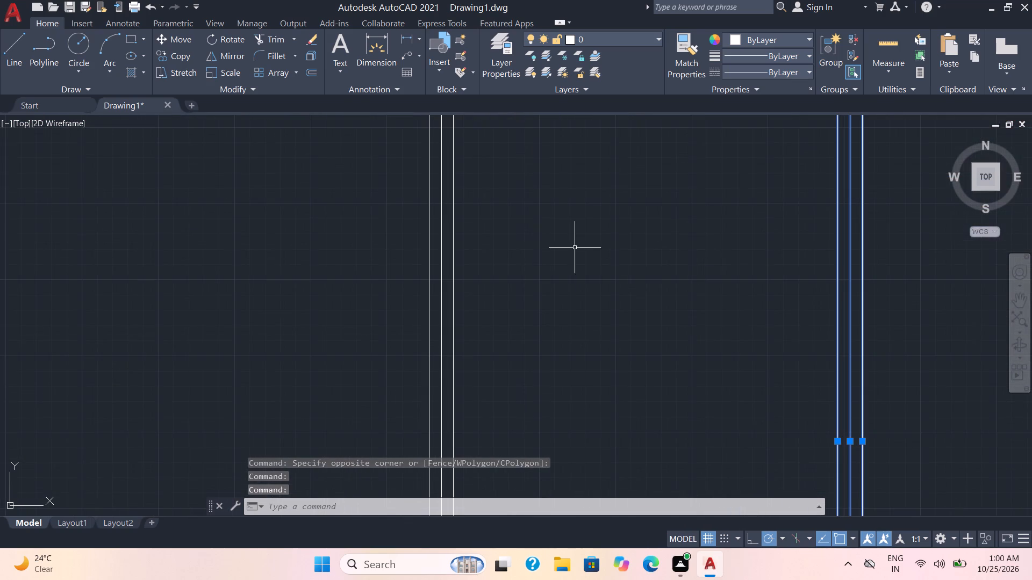
{"action": "left_click", "coordinate": [455, 279]}
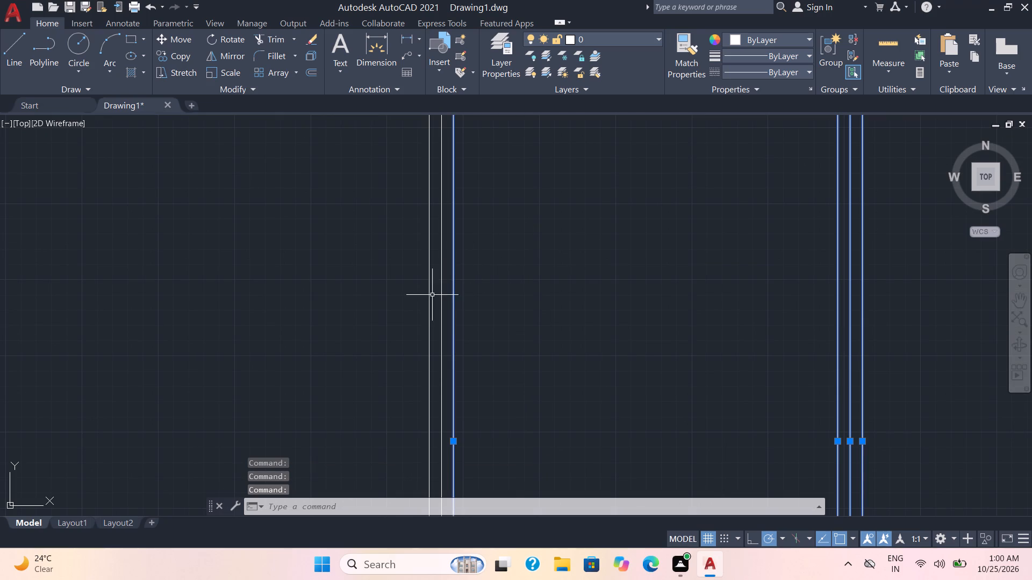
{"action": "left_click", "coordinate": [443, 289]}
{"action": "scroll", "coordinate": [626, 228], "scroll_direction": "down", "scroll_amount": 2}
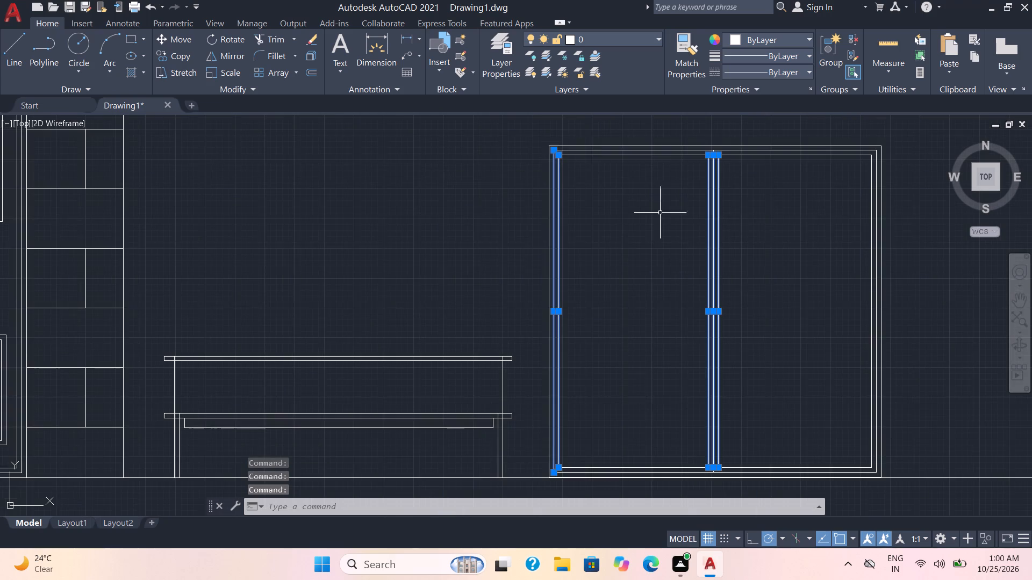
Add the right ground-floor window's inner top, right-side and bottom frame lines to the selection and colour all selected window lines Cyan.
{"action": "middle_click_drag", "start_coordinate": [663, 211], "coordinate": [395, 273]}
{"action": "scroll", "coordinate": [408, 237], "scroll_direction": "up", "scroll_amount": 3}
{"action": "left_click", "coordinate": [410, 161]}
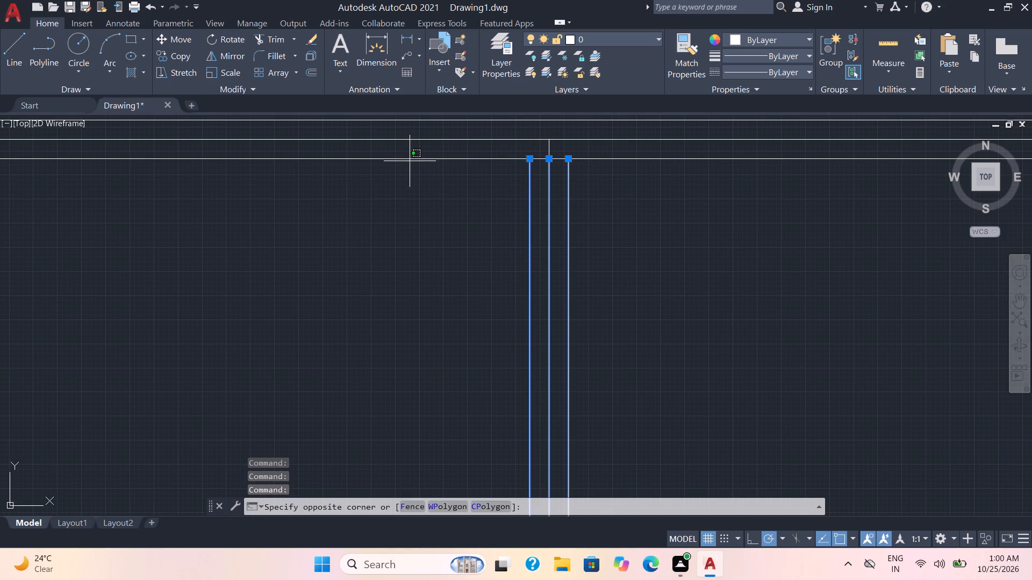
{"action": "left_click", "coordinate": [411, 158]}
{"action": "left_click", "coordinate": [412, 159]}
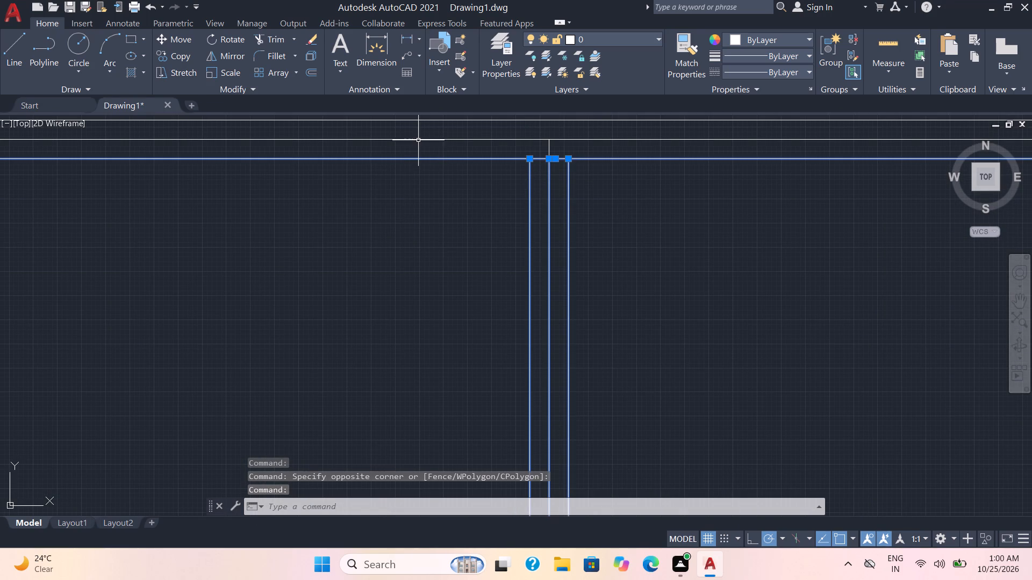
{"action": "left_click", "coordinate": [418, 140]}
{"action": "scroll", "coordinate": [655, 212], "scroll_direction": "down", "scroll_amount": 2}
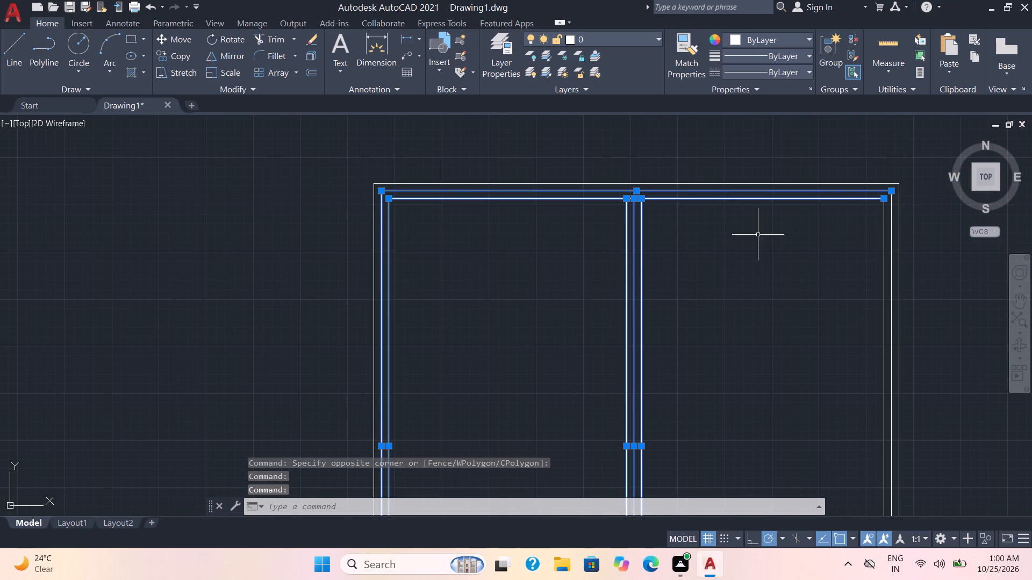
{"action": "left_click", "coordinate": [892, 262]}
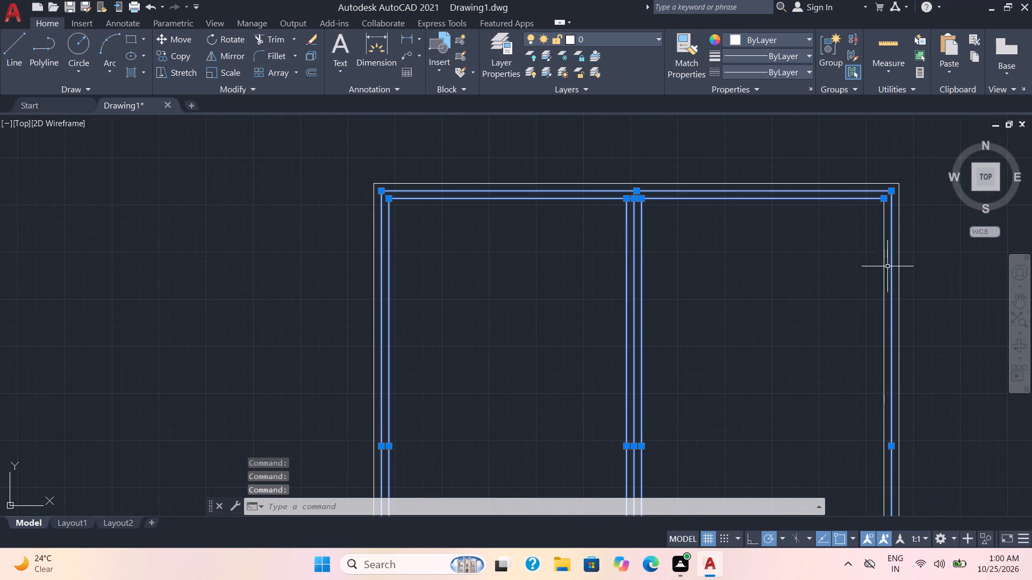
{"action": "left_click", "coordinate": [885, 271]}
{"action": "middle_click_drag", "start_coordinate": [742, 367], "coordinate": [734, 177]}
{"action": "middle_click_drag", "start_coordinate": [721, 261], "coordinate": [719, 214]}
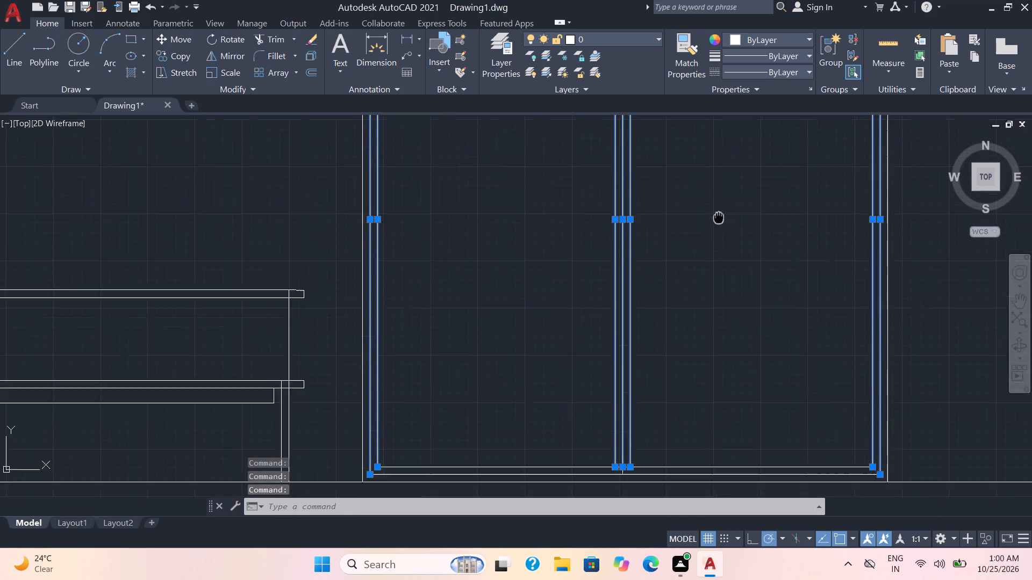
{"action": "middle_click_drag", "start_coordinate": [719, 214], "coordinate": [723, 160]}
{"action": "scroll", "coordinate": [662, 443], "scroll_direction": "up", "scroll_amount": 2}
{"action": "left_click", "coordinate": [677, 373]}
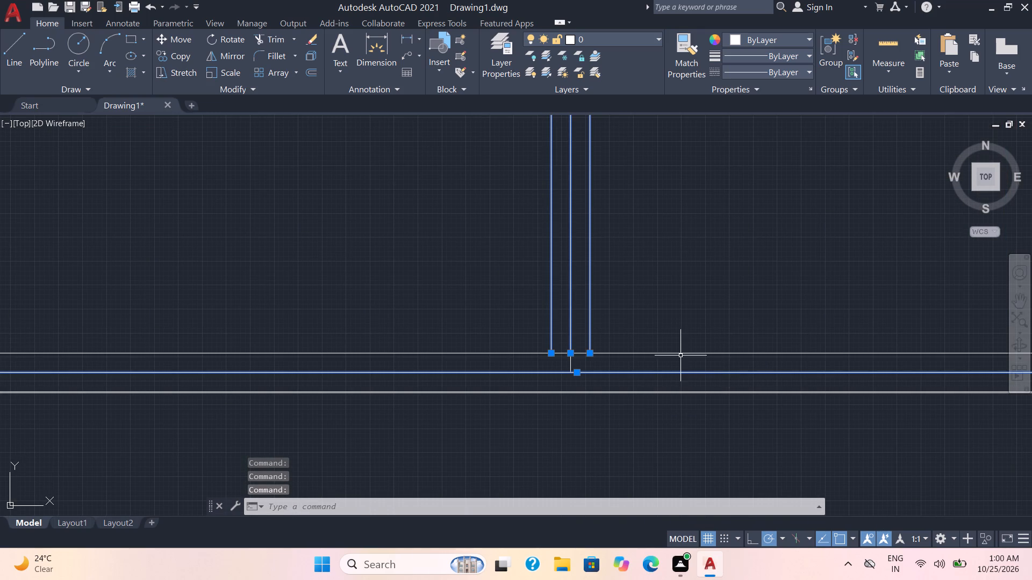
{"action": "left_click", "coordinate": [682, 349]}
{"action": "left_click", "coordinate": [680, 352]}
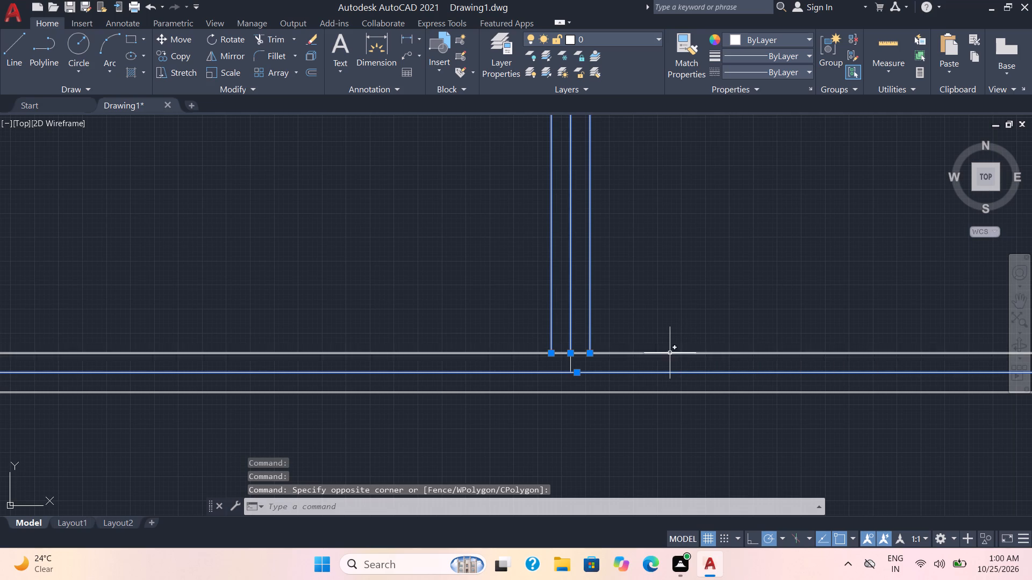
{"action": "left_click", "coordinate": [670, 354]}
{"action": "scroll", "coordinate": [597, 310], "scroll_direction": "up", "scroll_amount": 2}
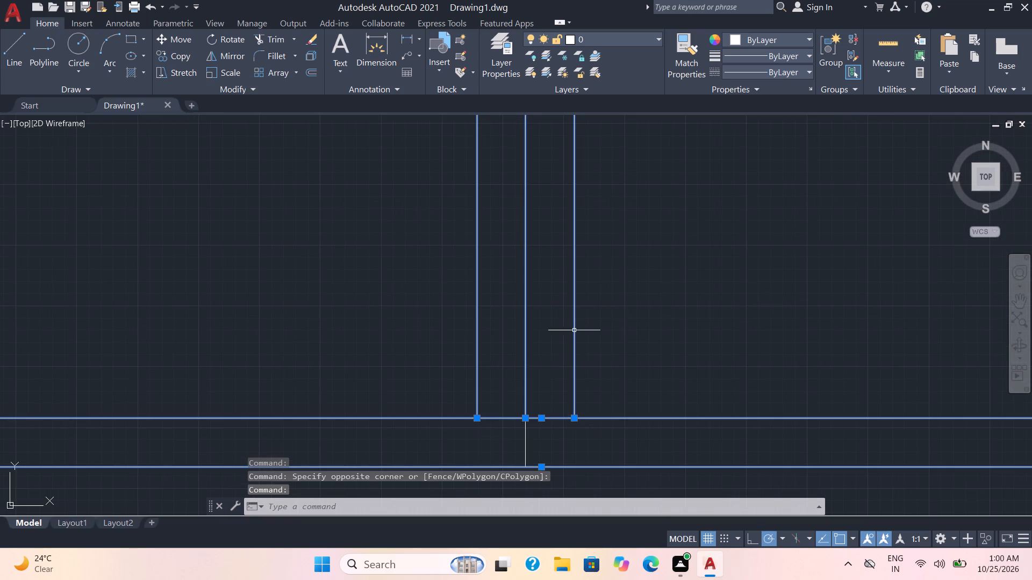
{"action": "left_click", "coordinate": [800, 37]}
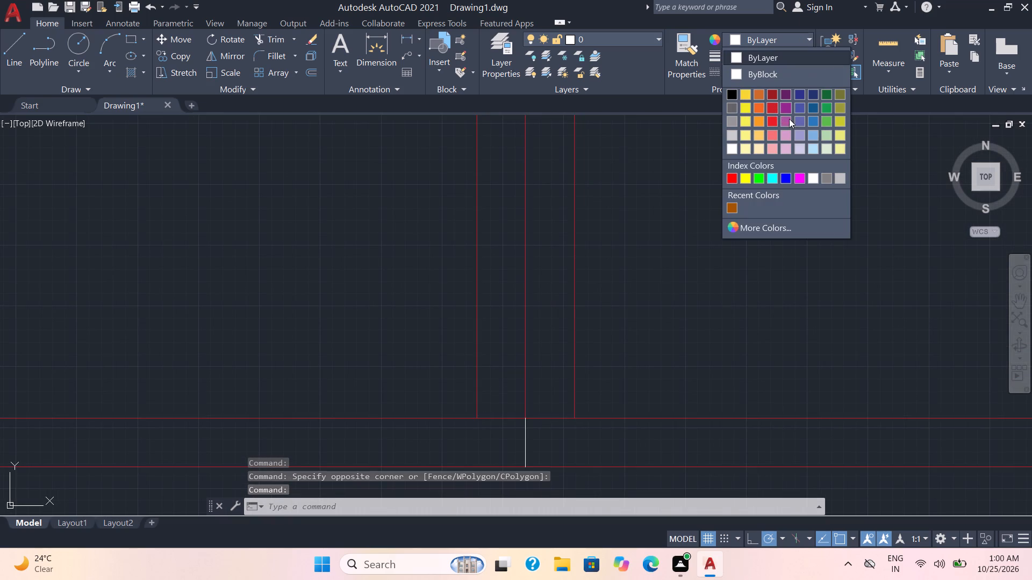
{"action": "left_click", "coordinate": [775, 179]}
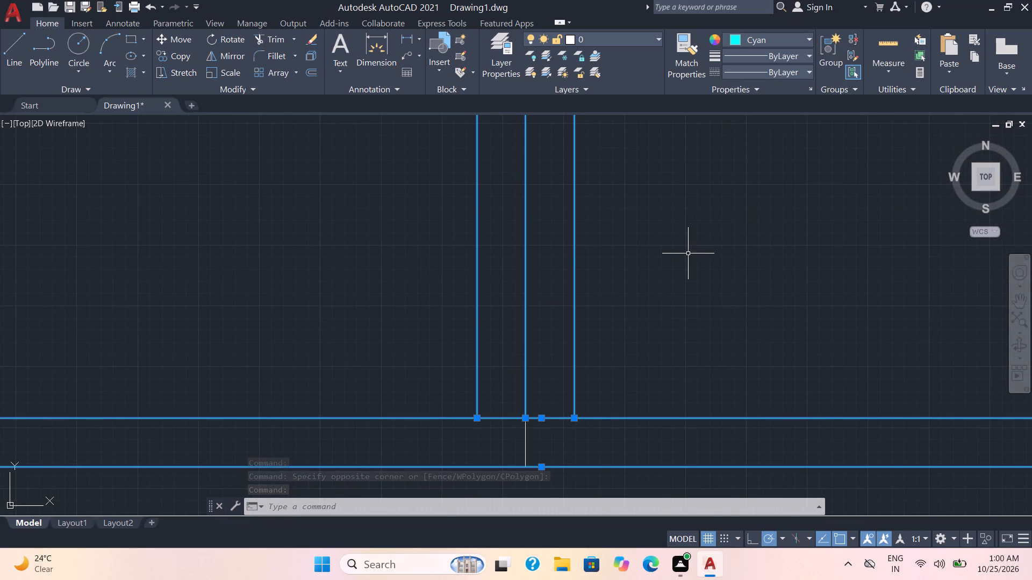
{"action": "left_click", "coordinate": [691, 251]}
{"action": "key", "text": "Escape"}
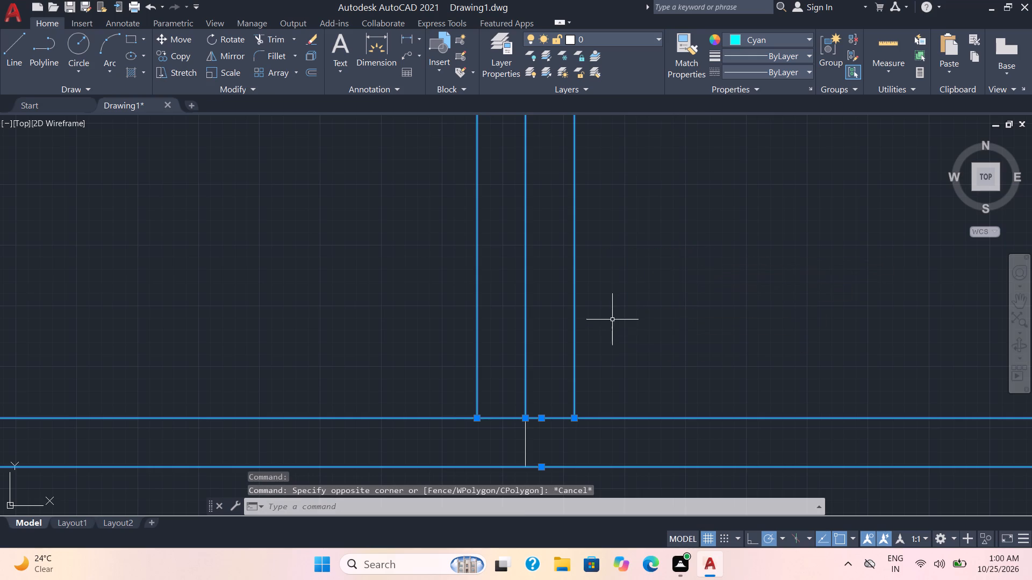
{"action": "scroll", "coordinate": [596, 390], "scroll_direction": "down", "scroll_amount": 2}
{"action": "key", "text": "Escape"}
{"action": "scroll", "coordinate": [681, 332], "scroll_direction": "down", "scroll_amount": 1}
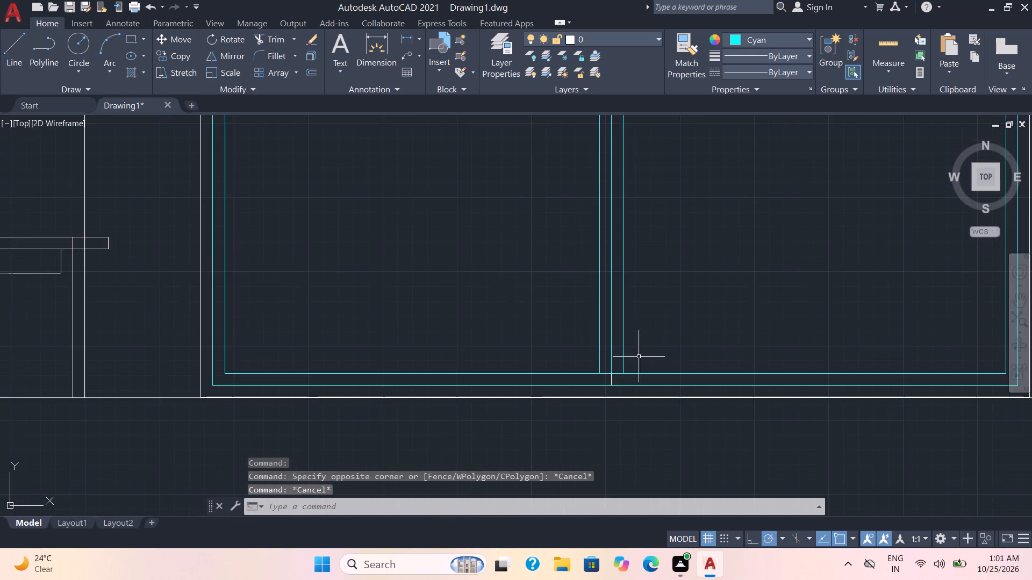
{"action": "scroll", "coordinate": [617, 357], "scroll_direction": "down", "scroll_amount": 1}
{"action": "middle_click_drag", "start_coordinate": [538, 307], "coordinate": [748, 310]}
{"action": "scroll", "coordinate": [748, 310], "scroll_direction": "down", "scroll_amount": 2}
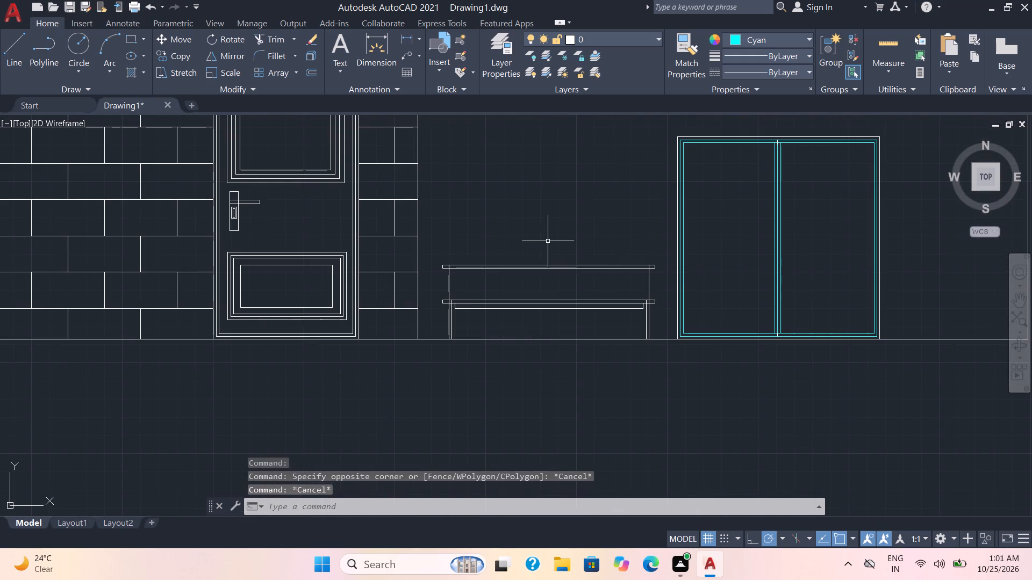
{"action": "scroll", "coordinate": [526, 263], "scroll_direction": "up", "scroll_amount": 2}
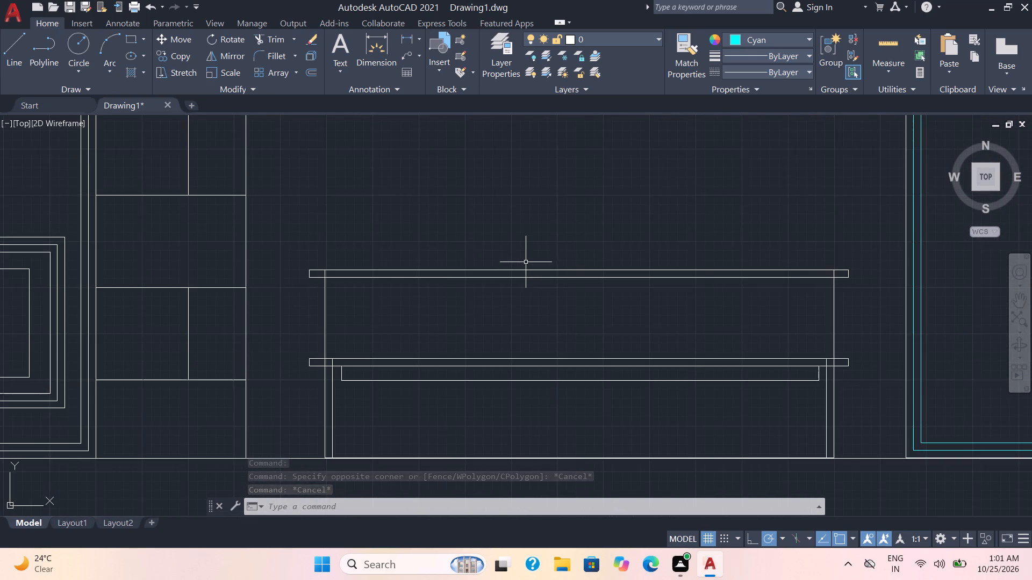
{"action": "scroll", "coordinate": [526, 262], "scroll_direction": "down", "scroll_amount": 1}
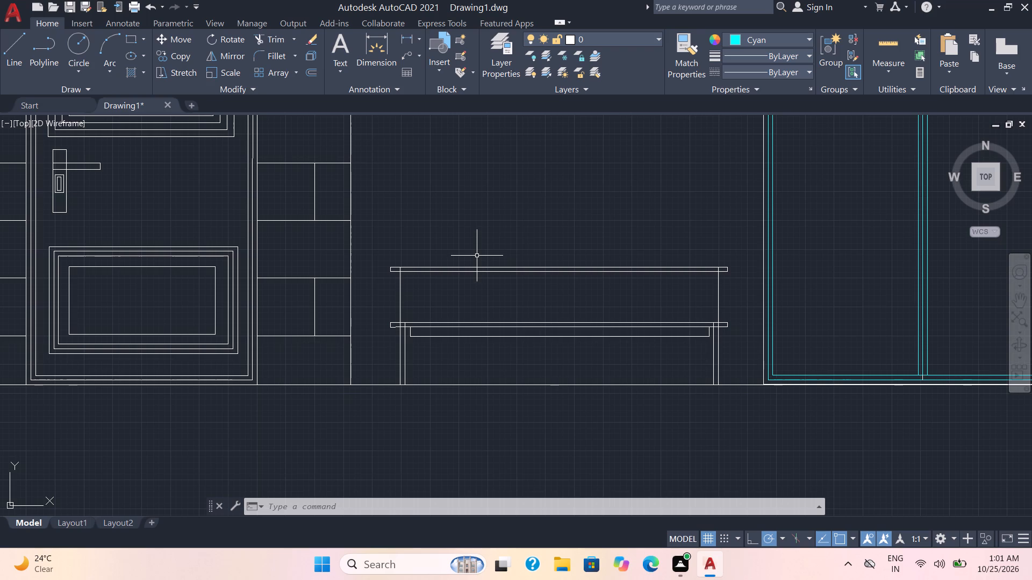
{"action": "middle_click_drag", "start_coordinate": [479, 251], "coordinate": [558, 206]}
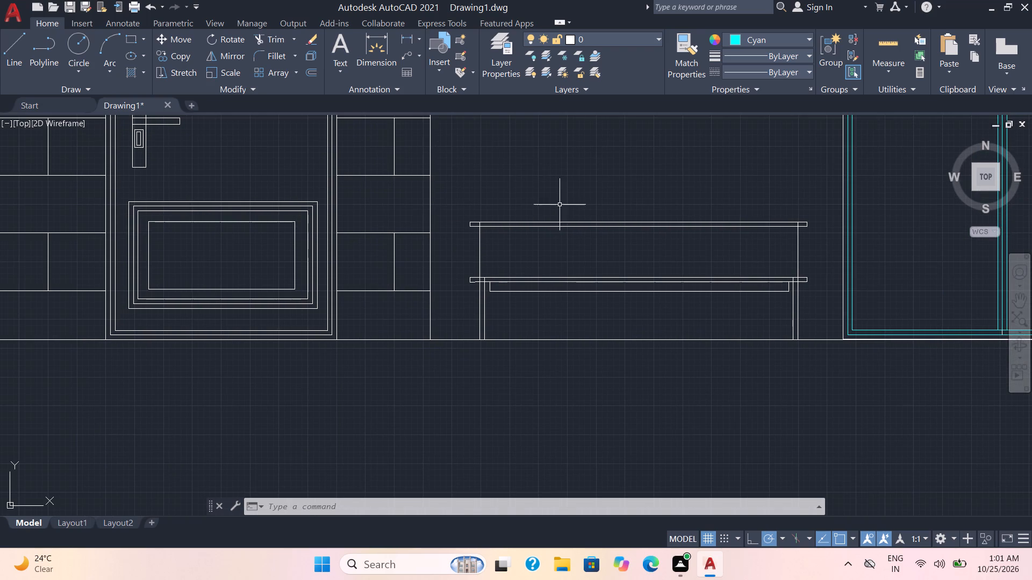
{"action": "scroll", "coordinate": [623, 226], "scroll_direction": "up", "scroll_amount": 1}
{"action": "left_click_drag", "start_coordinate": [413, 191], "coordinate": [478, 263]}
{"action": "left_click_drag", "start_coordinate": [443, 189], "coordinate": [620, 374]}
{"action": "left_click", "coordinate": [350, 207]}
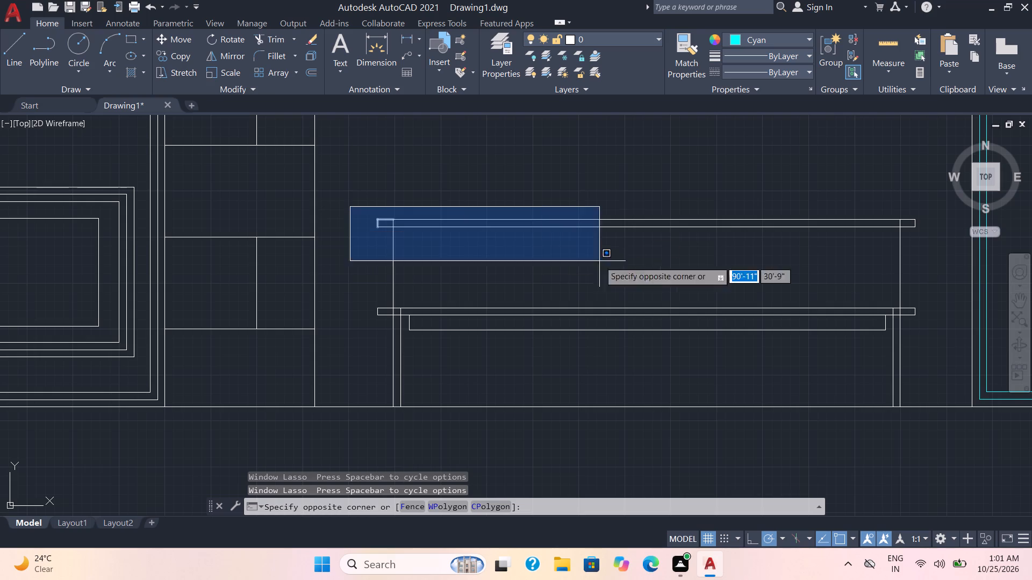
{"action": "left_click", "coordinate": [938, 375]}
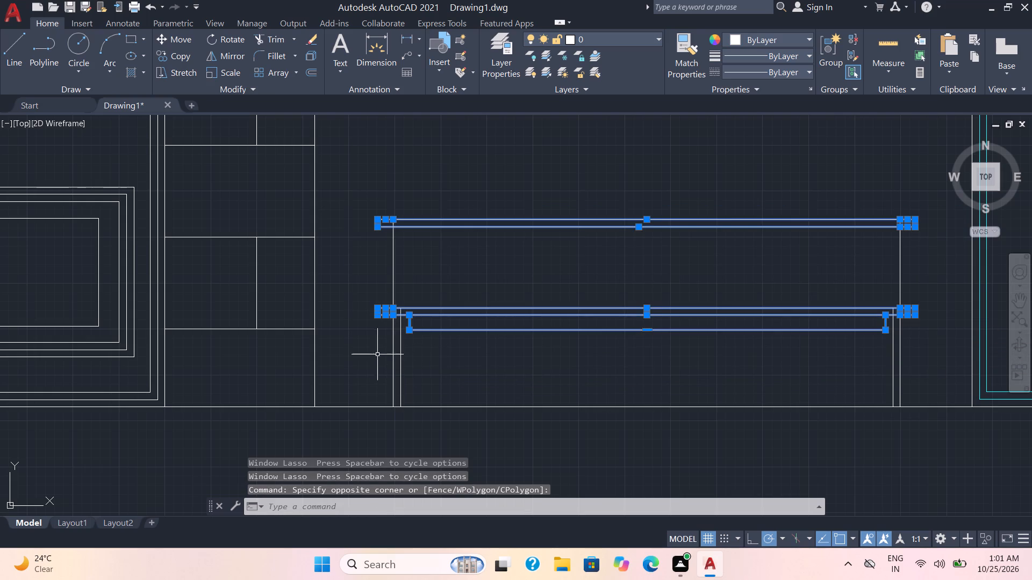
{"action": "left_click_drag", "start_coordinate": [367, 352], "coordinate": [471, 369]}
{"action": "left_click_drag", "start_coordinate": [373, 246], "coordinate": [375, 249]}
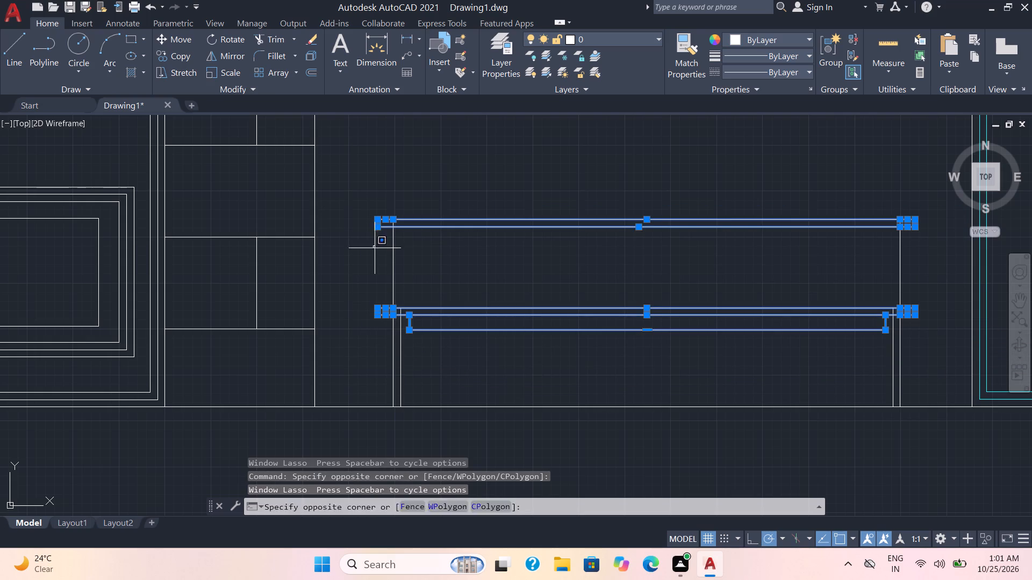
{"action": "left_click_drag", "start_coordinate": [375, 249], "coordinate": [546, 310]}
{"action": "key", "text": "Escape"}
Select all the bench's lines, including the base line between its legs, and join them into polylines.
{"action": "left_click_drag", "start_coordinate": [404, 184], "coordinate": [447, 223]}
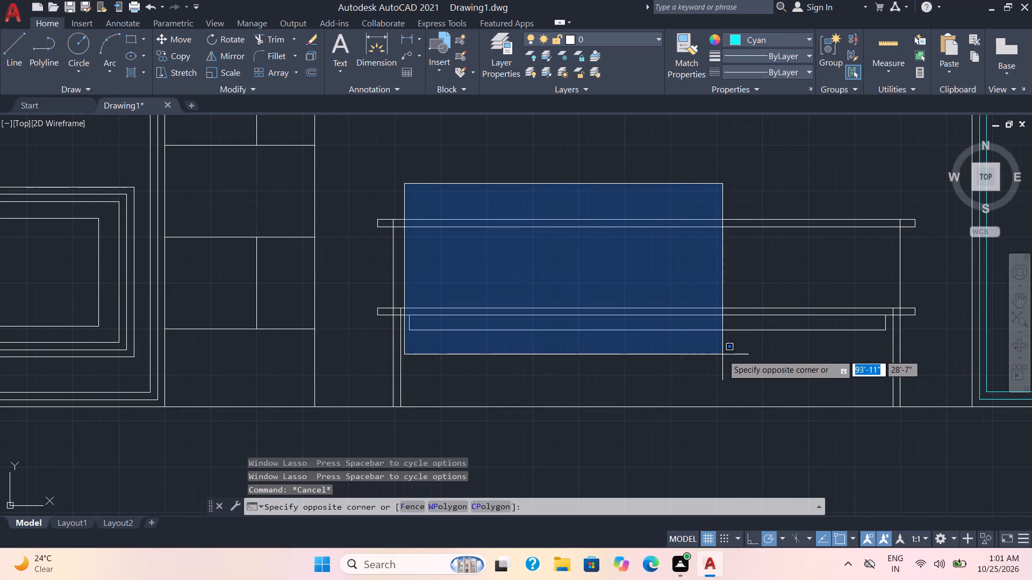
{"action": "left_click", "coordinate": [853, 362]}
{"action": "left_click", "coordinate": [334, 202]}
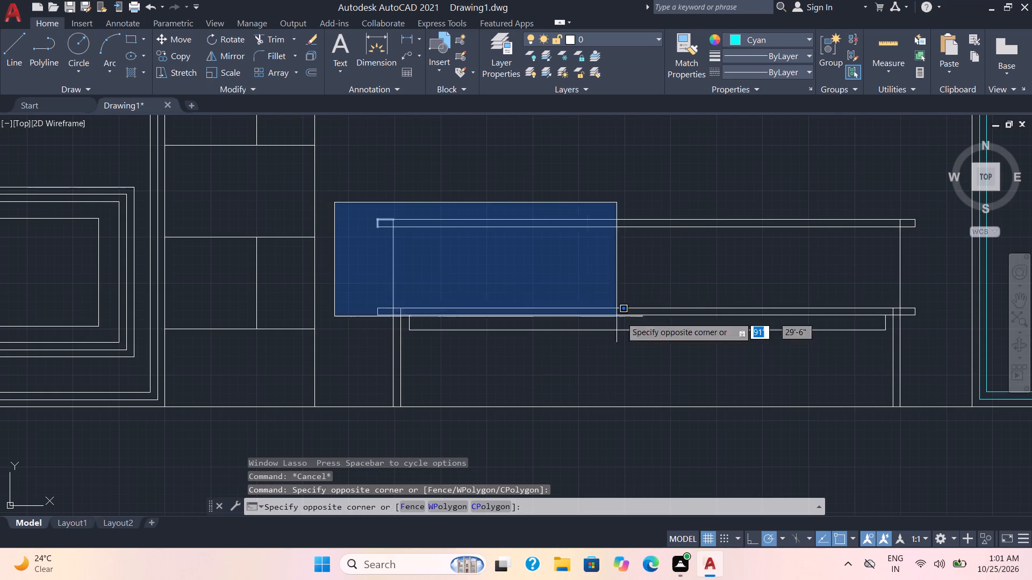
{"action": "left_click", "coordinate": [937, 421]}
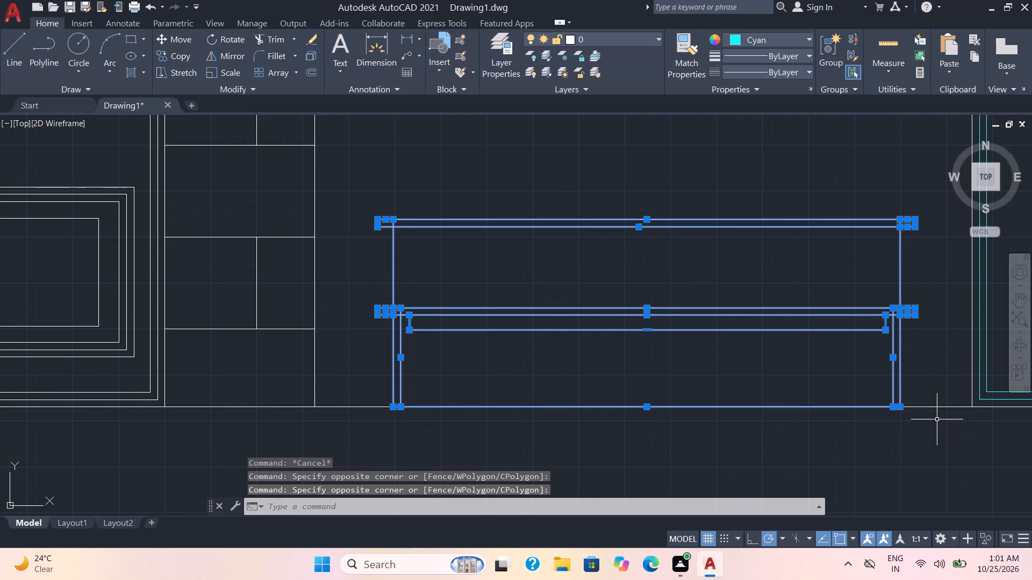
{"action": "key", "text": "j"}
{"action": "key", "text": "Return"}
Select the joined bench outlines and the two inner leg lines, and set their colour to index colour 40.
{"action": "left_click", "coordinate": [354, 185]}
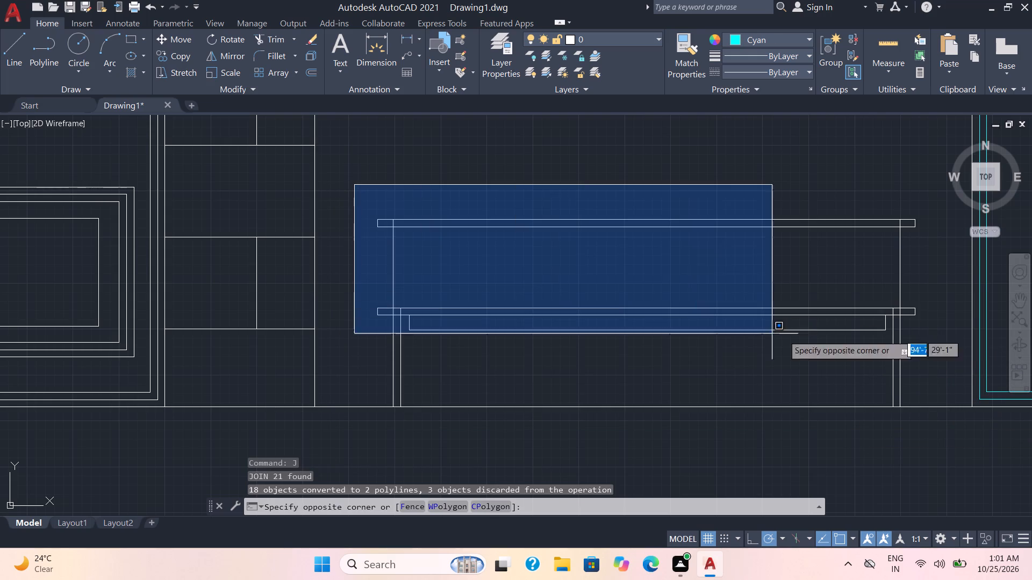
{"action": "left_click", "coordinate": [927, 368]}
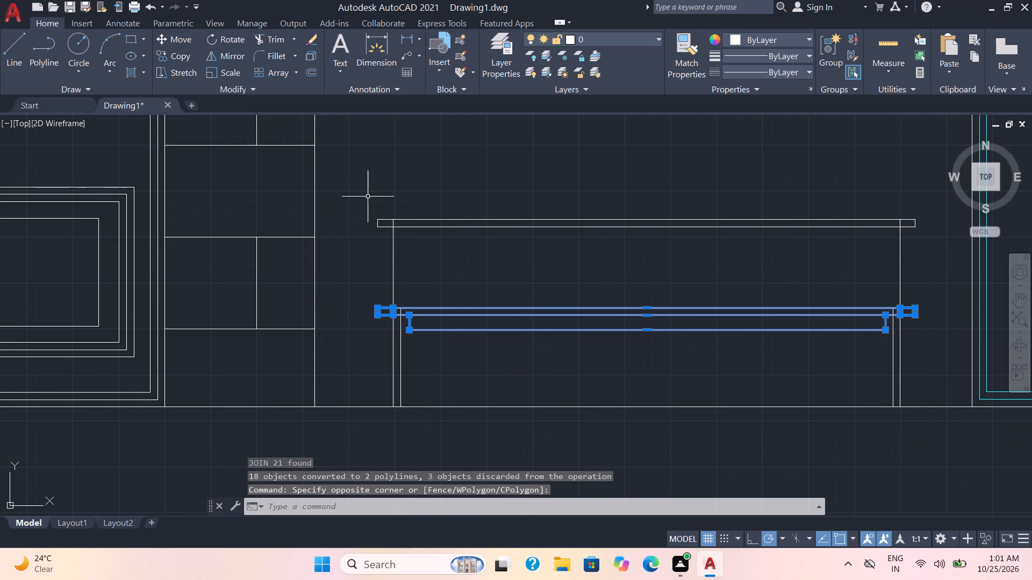
{"action": "left_click_drag", "start_coordinate": [367, 196], "coordinate": [387, 214]}
{"action": "left_click", "coordinate": [926, 271]}
{"action": "left_click_drag", "start_coordinate": [922, 267], "coordinate": [914, 253]}
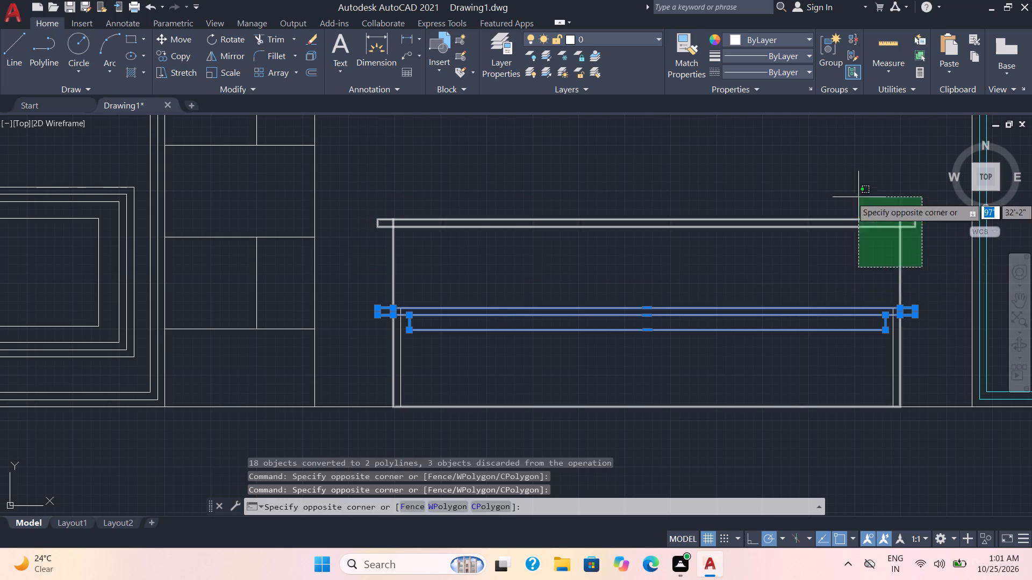
{"action": "left_click", "coordinate": [858, 197]}
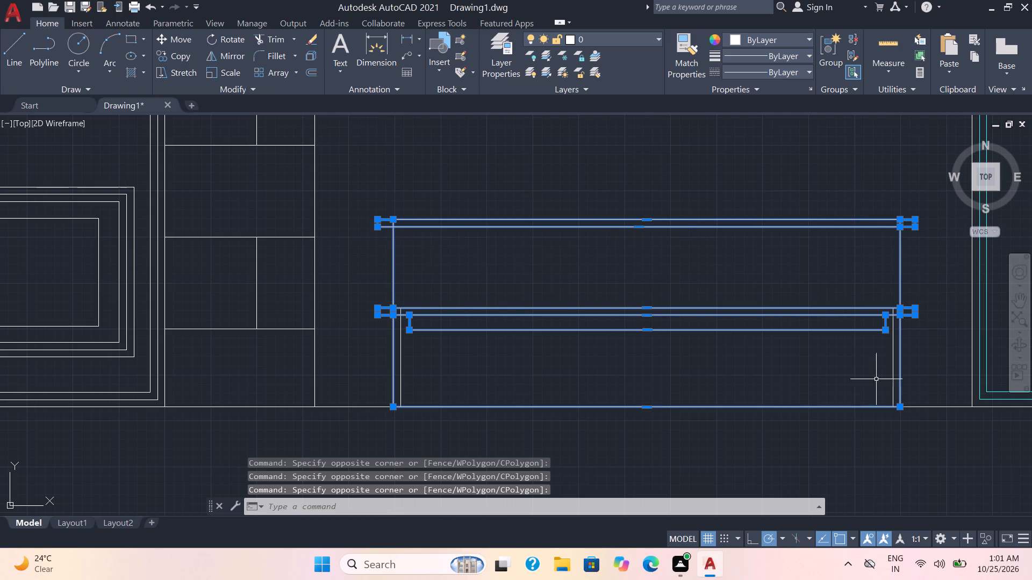
{"action": "left_click", "coordinate": [893, 363]}
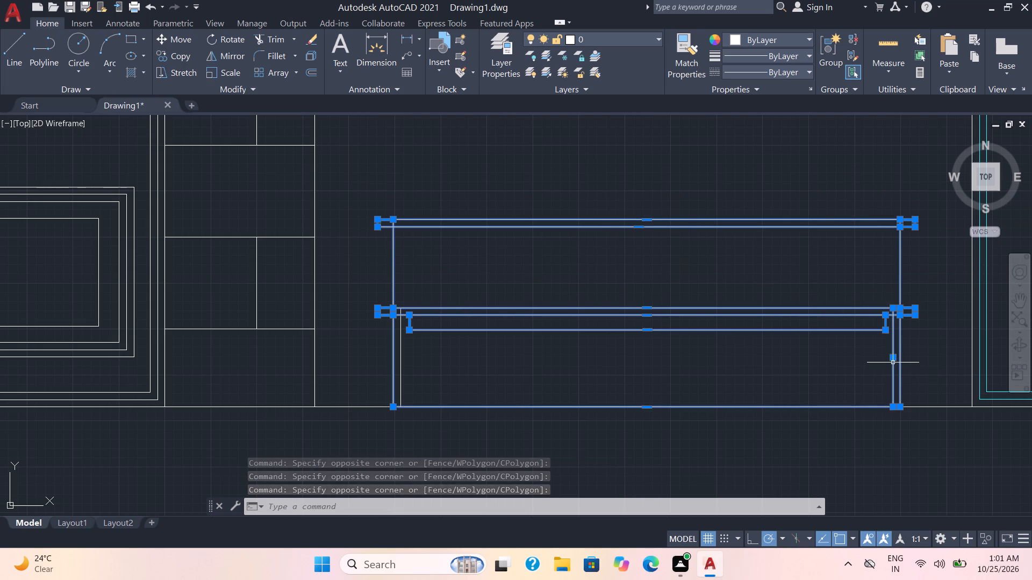
{"action": "left_click", "coordinate": [399, 350]}
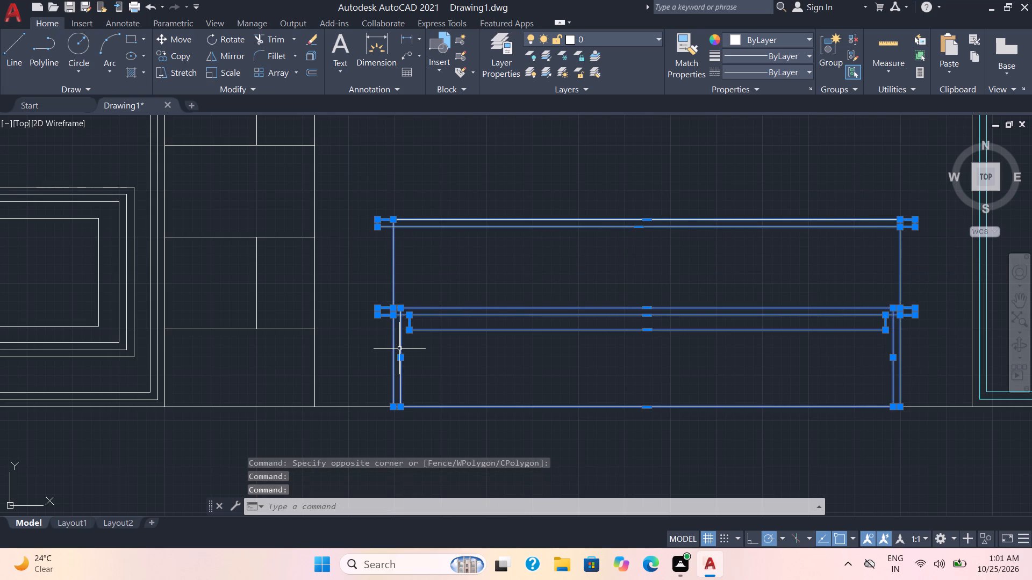
{"action": "scroll", "coordinate": [401, 322], "scroll_direction": "up", "scroll_amount": 3}
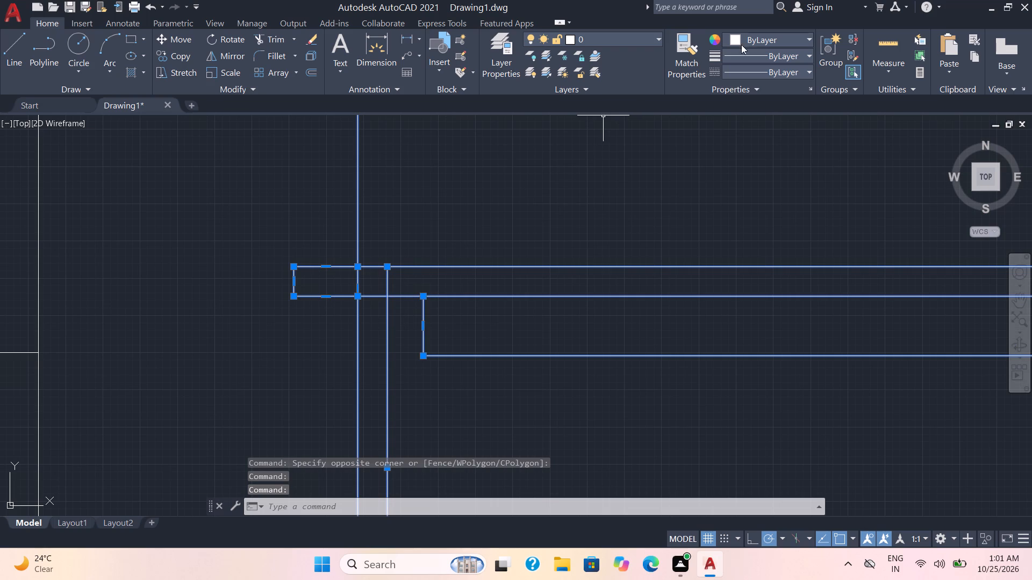
{"action": "left_click", "coordinate": [808, 36]}
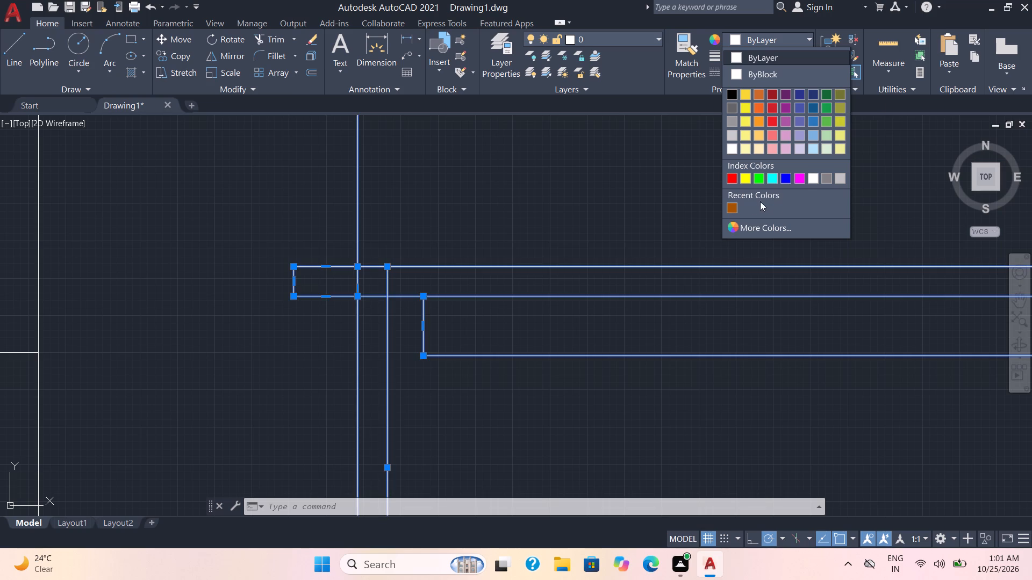
{"action": "left_click", "coordinate": [752, 229]}
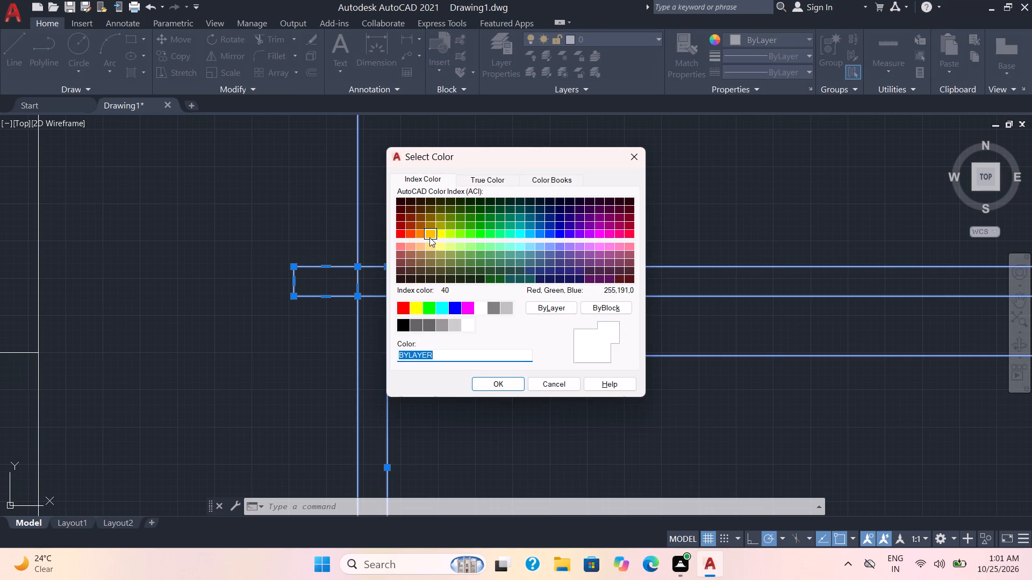
{"action": "left_click", "coordinate": [428, 235]}
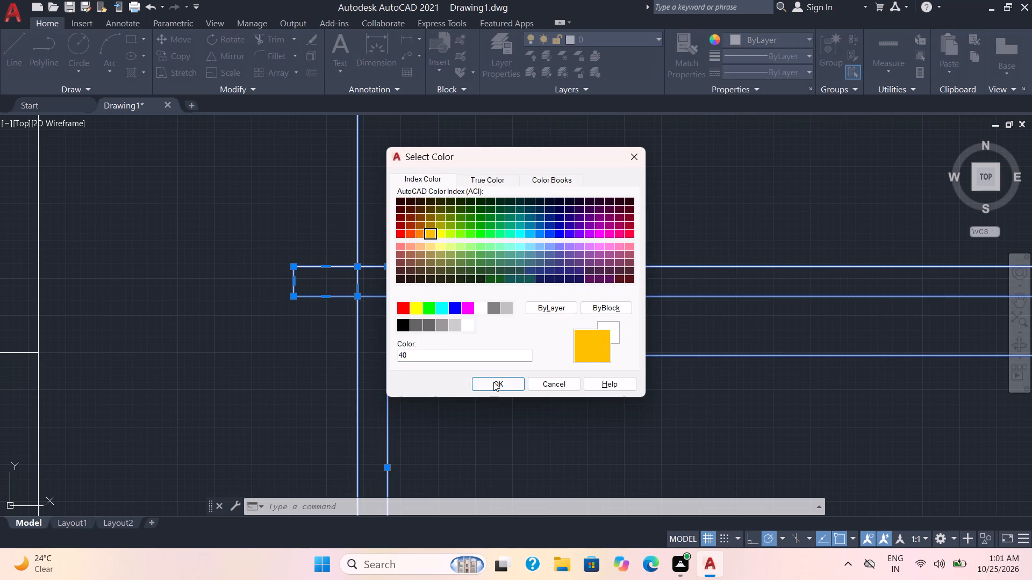
{"action": "left_click", "coordinate": [493, 382]}
{"action": "scroll", "coordinate": [639, 351], "scroll_direction": "down", "scroll_amount": 3}
{"action": "left_click", "coordinate": [575, 286]}
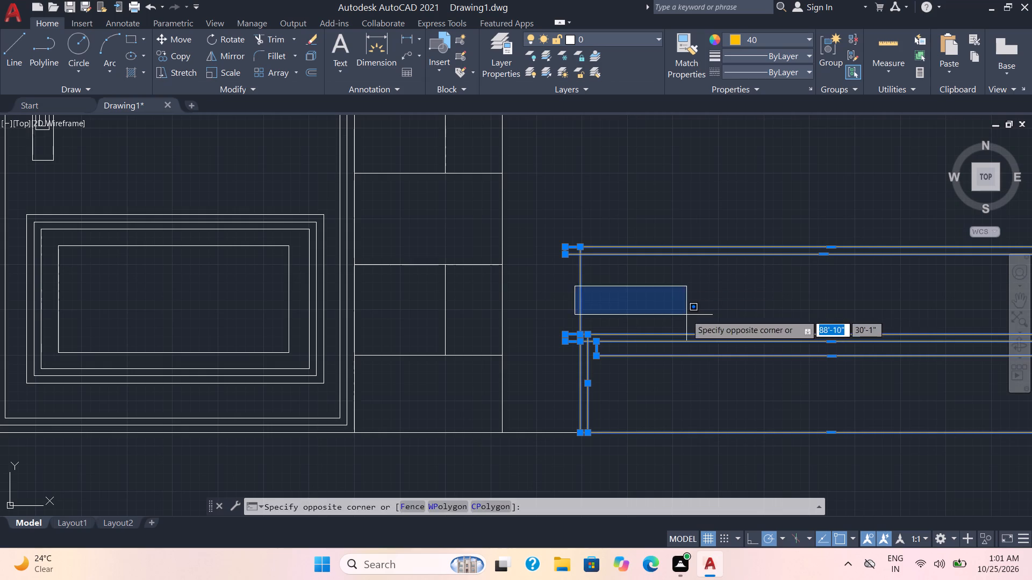
{"action": "left_click", "coordinate": [687, 315]}
{"action": "key", "text": "Escape"}
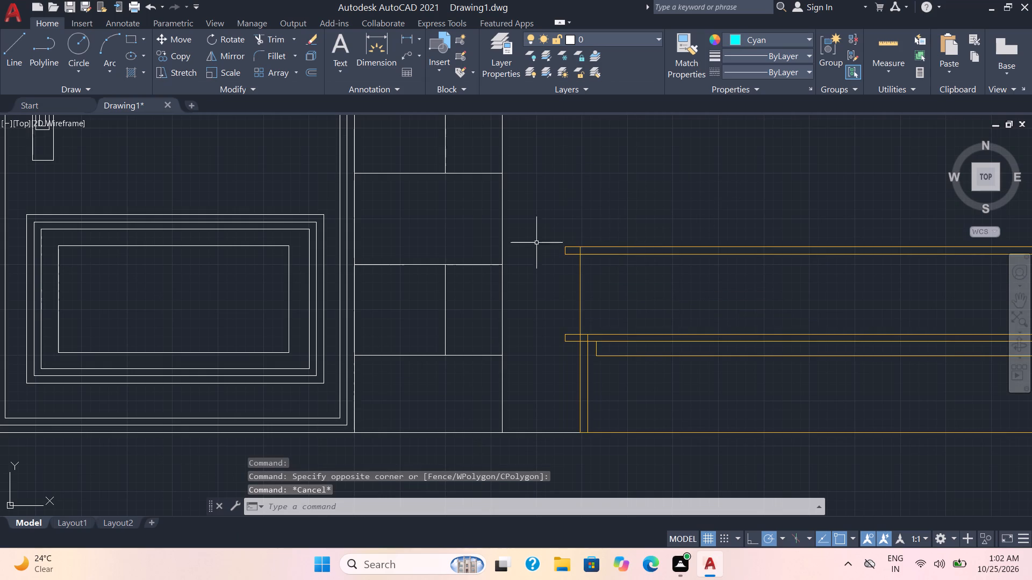
Select all the nested rectangles of the door's lower and upper panels for recolouring.
{"action": "scroll", "coordinate": [331, 276], "scroll_direction": "down", "scroll_amount": 1}
{"action": "middle_click_drag", "start_coordinate": [331, 276], "coordinate": [543, 277]}
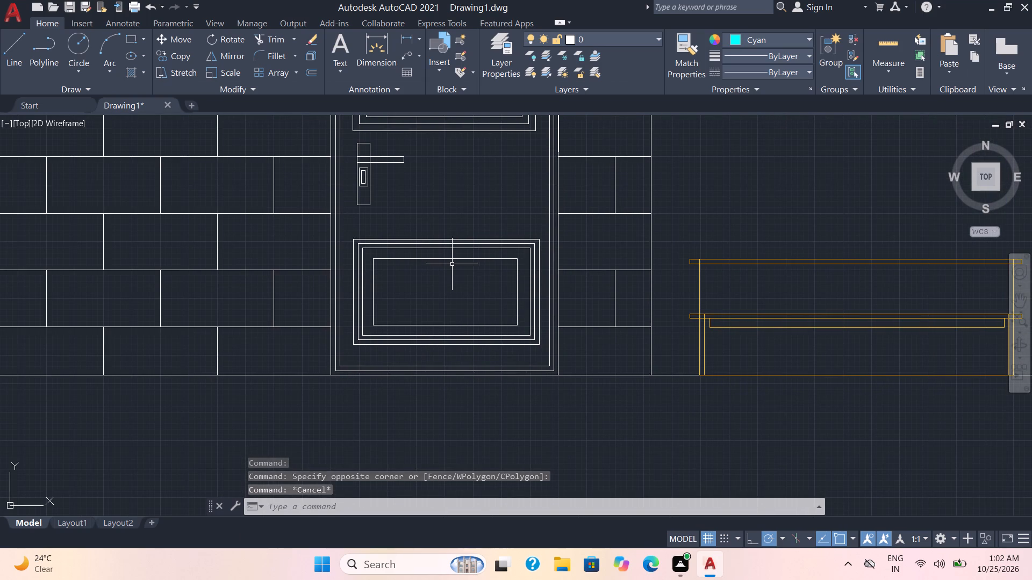
{"action": "scroll", "coordinate": [445, 262], "scroll_direction": "up", "scroll_amount": 1}
{"action": "left_click_drag", "start_coordinate": [419, 300], "coordinate": [408, 257]}
{"action": "left_click", "coordinate": [392, 208]}
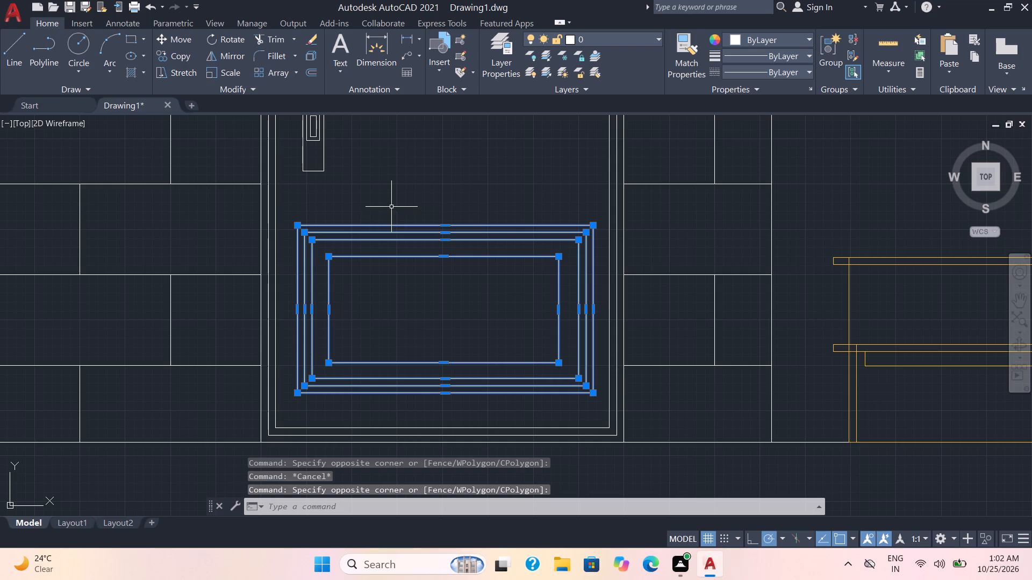
{"action": "middle_click_drag", "start_coordinate": [418, 183], "coordinate": [490, 324]}
{"action": "middle_click_drag", "start_coordinate": [493, 234], "coordinate": [505, 284]}
{"action": "left_click", "coordinate": [526, 258]}
{"action": "left_click", "coordinate": [486, 170]}
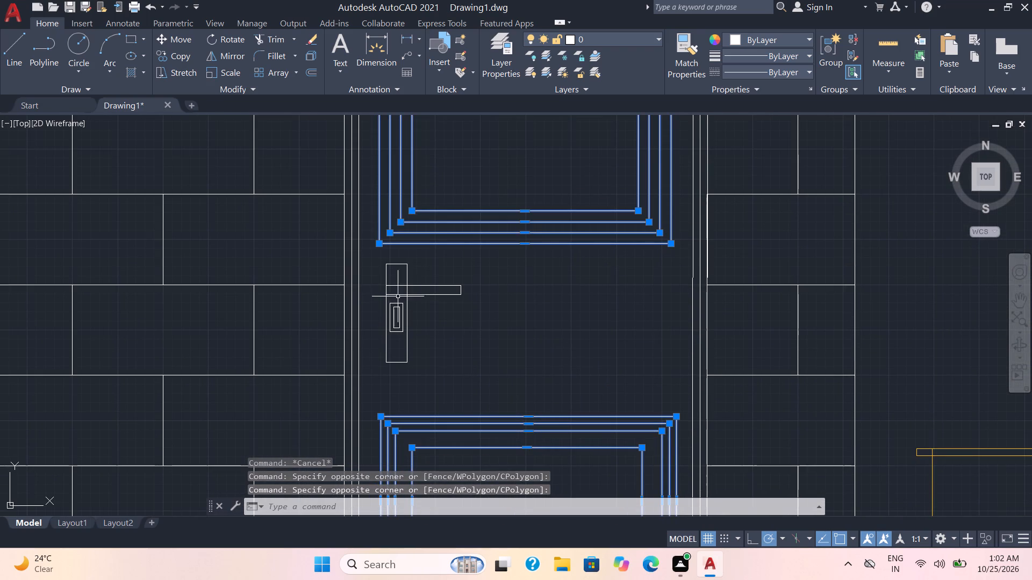
Add the door handle's plate, keyhole rectangles and lever lines to the selection.
{"action": "left_click_drag", "start_coordinate": [384, 295], "coordinate": [420, 306]}
{"action": "left_click", "coordinate": [524, 333]}
{"action": "left_click", "coordinate": [385, 258]}
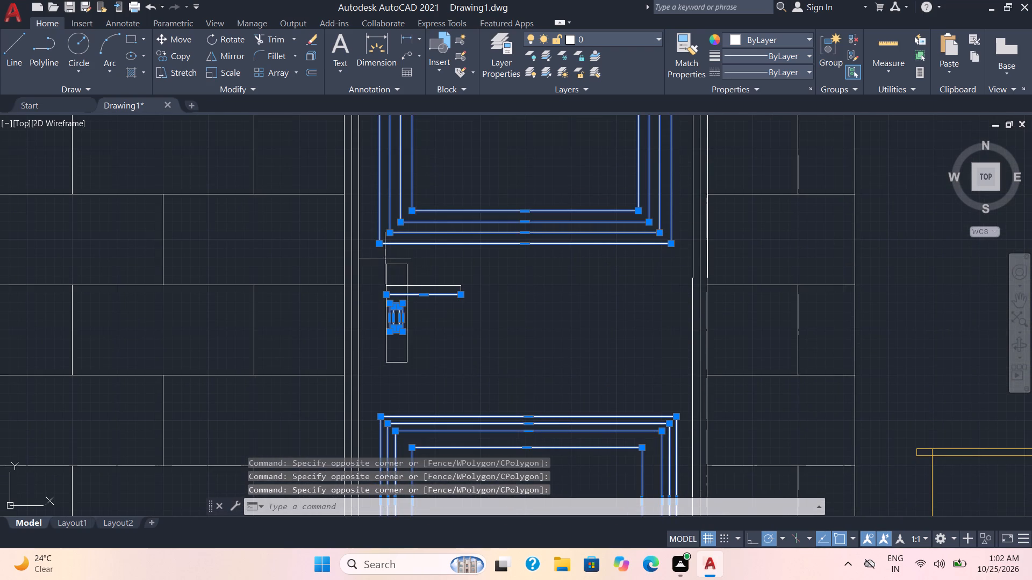
{"action": "left_click", "coordinate": [439, 315]}
{"action": "left_click_drag", "start_coordinate": [410, 387], "coordinate": [388, 351]}
{"action": "left_click", "coordinate": [383, 346]}
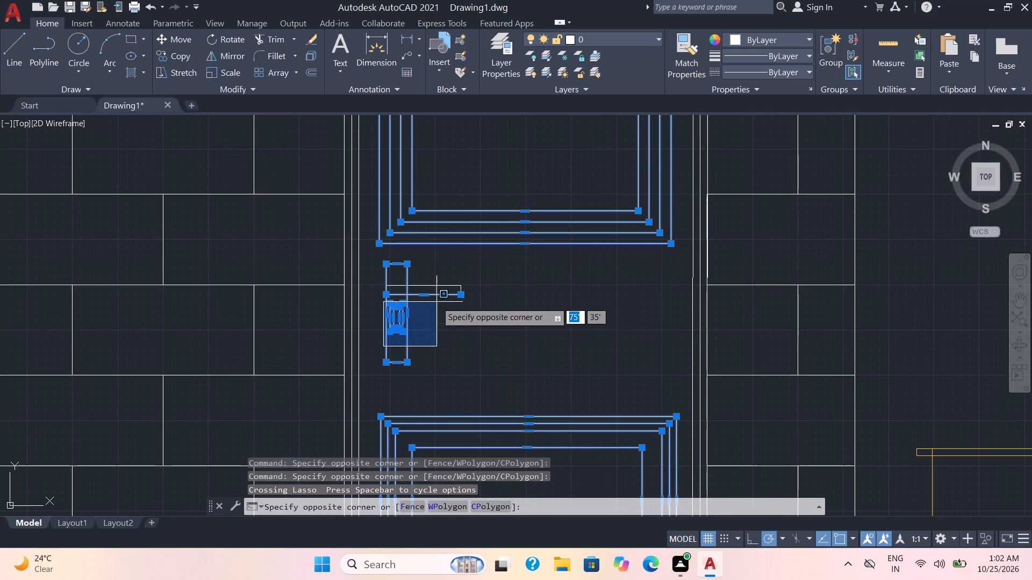
{"action": "left_click_drag", "start_coordinate": [443, 271], "coordinate": [445, 276]}
{"action": "scroll", "coordinate": [459, 278], "scroll_direction": "up", "scroll_amount": 4}
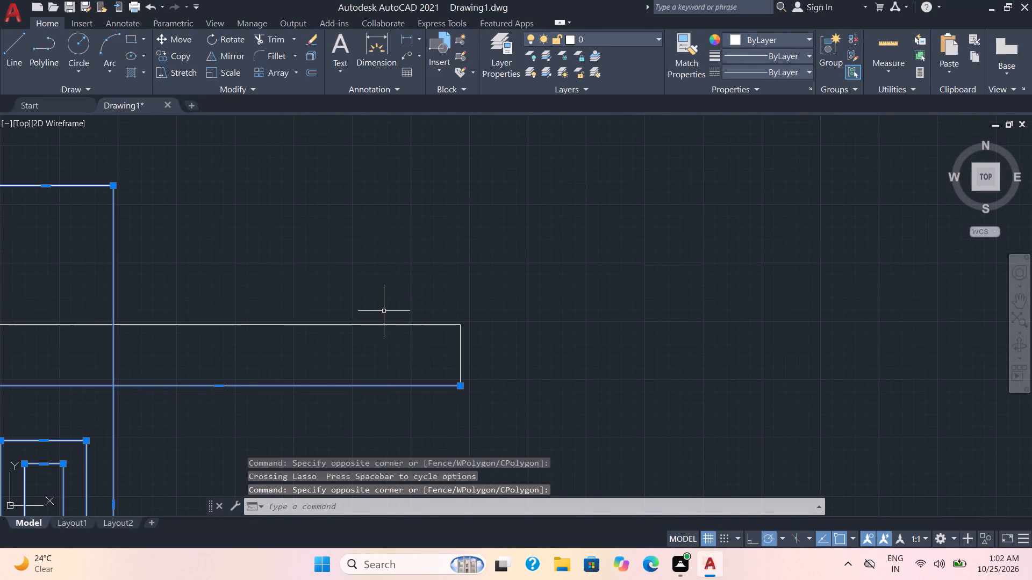
{"action": "left_click", "coordinate": [383, 324]}
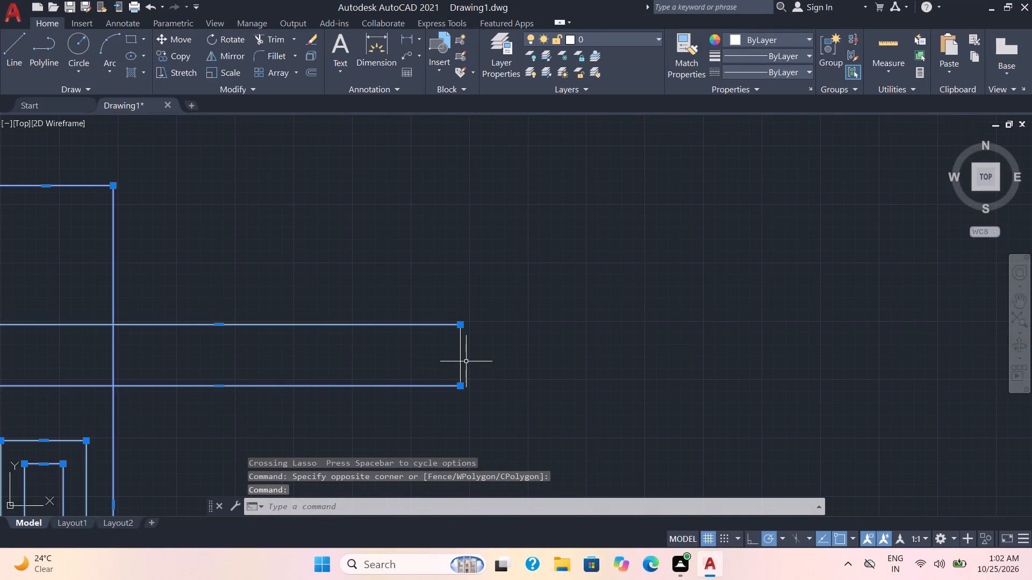
{"action": "left_click", "coordinate": [458, 362]}
{"action": "scroll", "coordinate": [464, 357], "scroll_direction": "down", "scroll_amount": 3}
Add the door's inner frame outline to the selected panels and handle, and set their colour to index colour 40.
{"action": "middle_click_drag", "start_coordinate": [434, 357], "coordinate": [575, 262]}
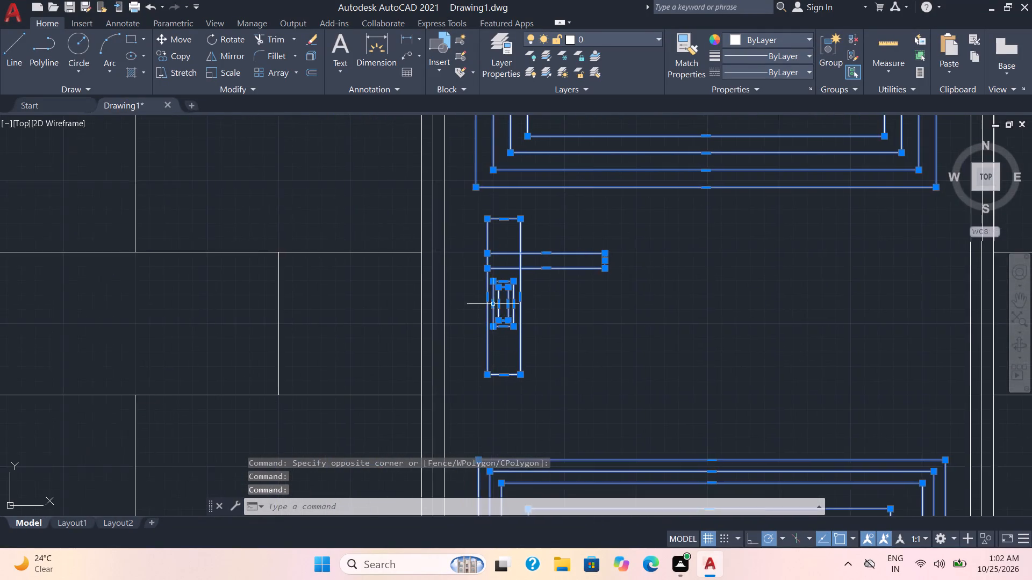
{"action": "scroll", "coordinate": [493, 301], "scroll_direction": "up", "scroll_amount": 2}
{"action": "scroll", "coordinate": [595, 427], "scroll_direction": "down", "scroll_amount": 1}
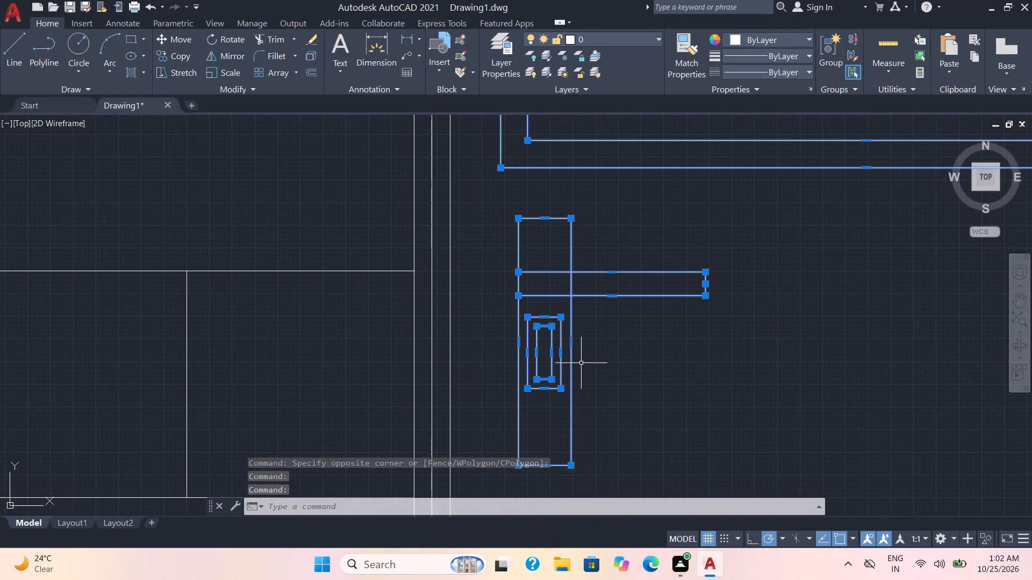
{"action": "scroll", "coordinate": [522, 235], "scroll_direction": "up", "scroll_amount": 1}
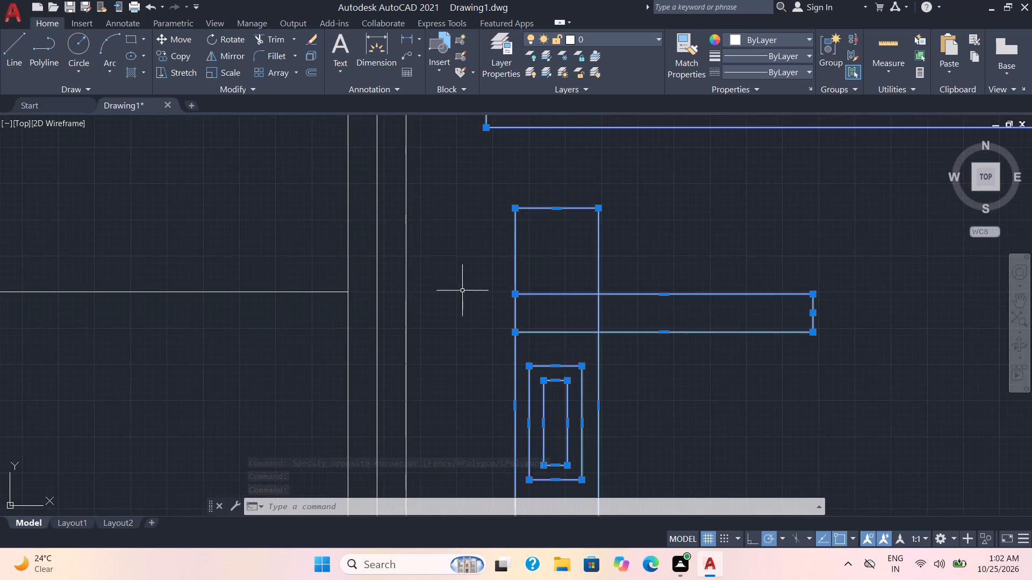
{"action": "scroll", "coordinate": [462, 292], "scroll_direction": "down", "scroll_amount": 2}
{"action": "scroll", "coordinate": [420, 305], "scroll_direction": "down", "scroll_amount": 3}
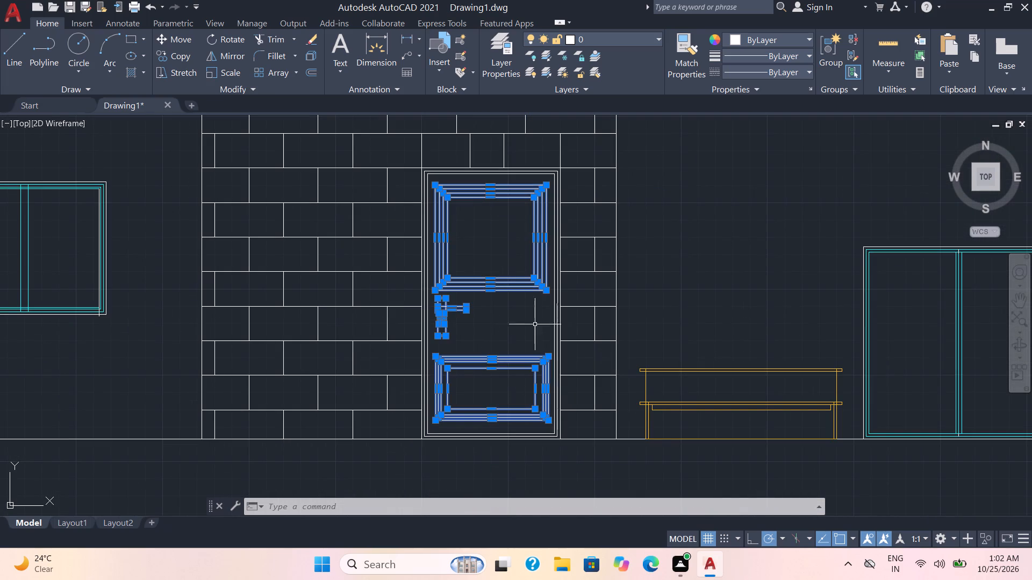
{"action": "scroll", "coordinate": [429, 262], "scroll_direction": "up", "scroll_amount": 3}
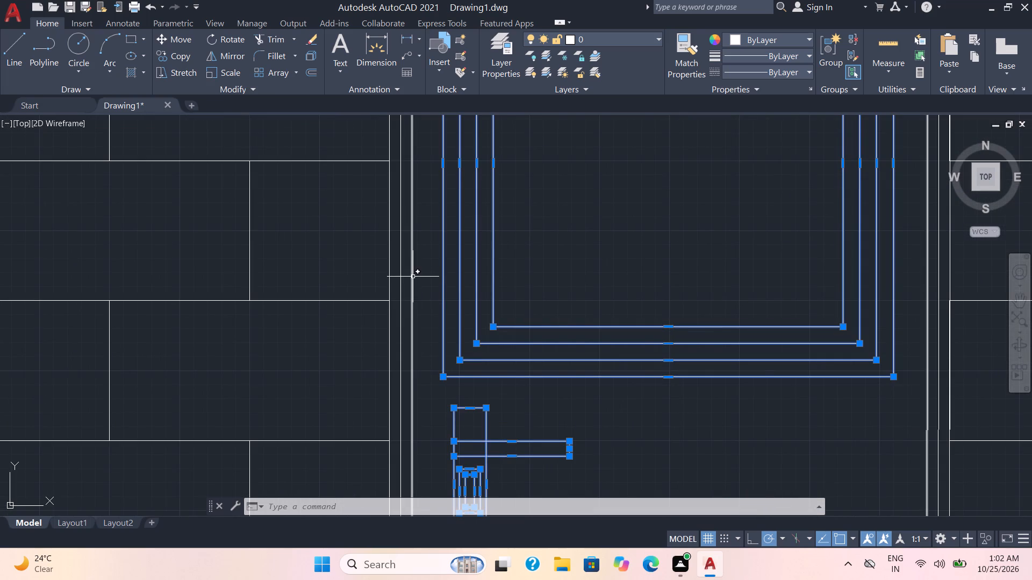
{"action": "left_click", "coordinate": [413, 277]}
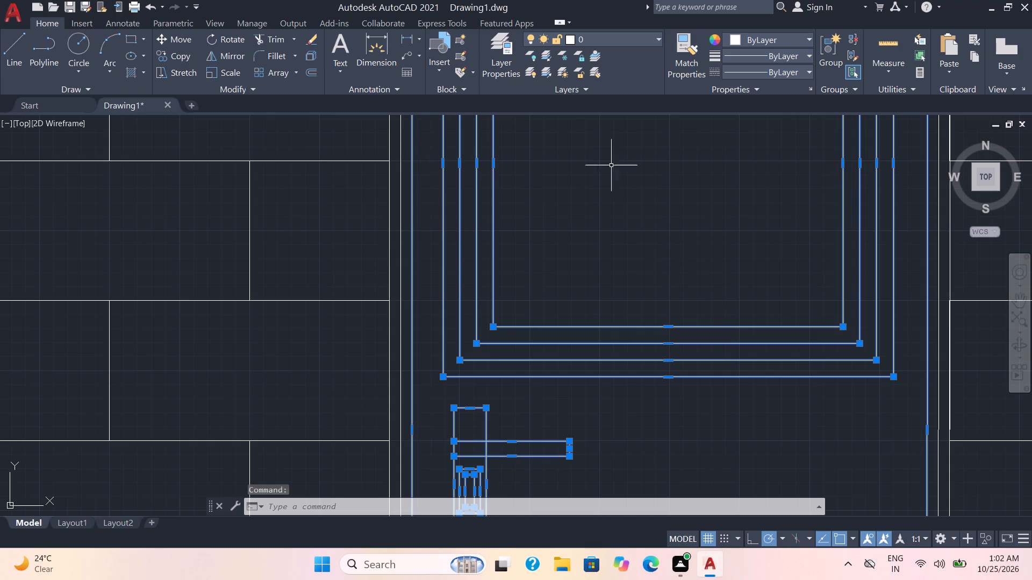
{"action": "scroll", "coordinate": [709, 191], "scroll_direction": "down", "scroll_amount": 4}
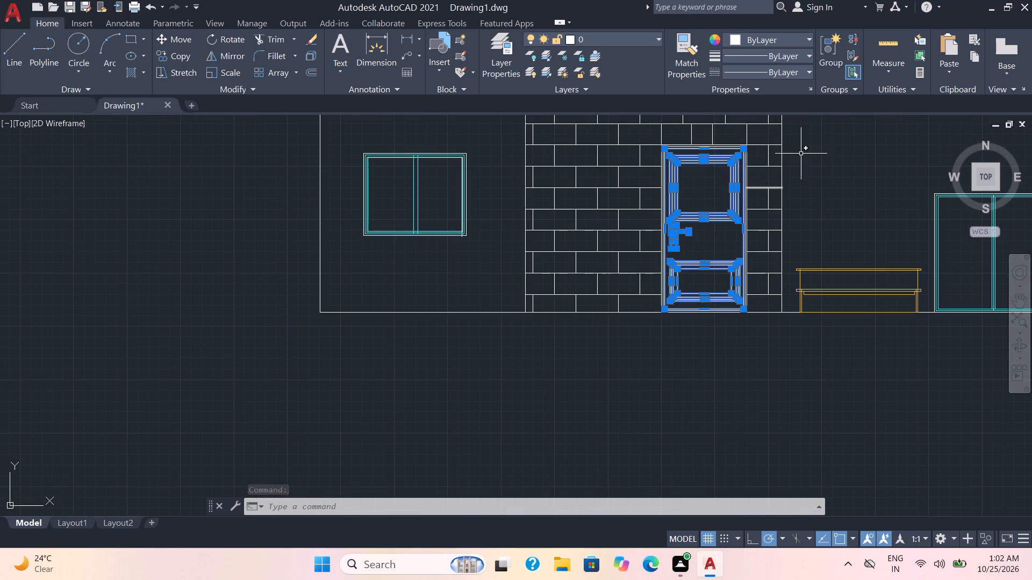
{"action": "left_click", "coordinate": [811, 37]}
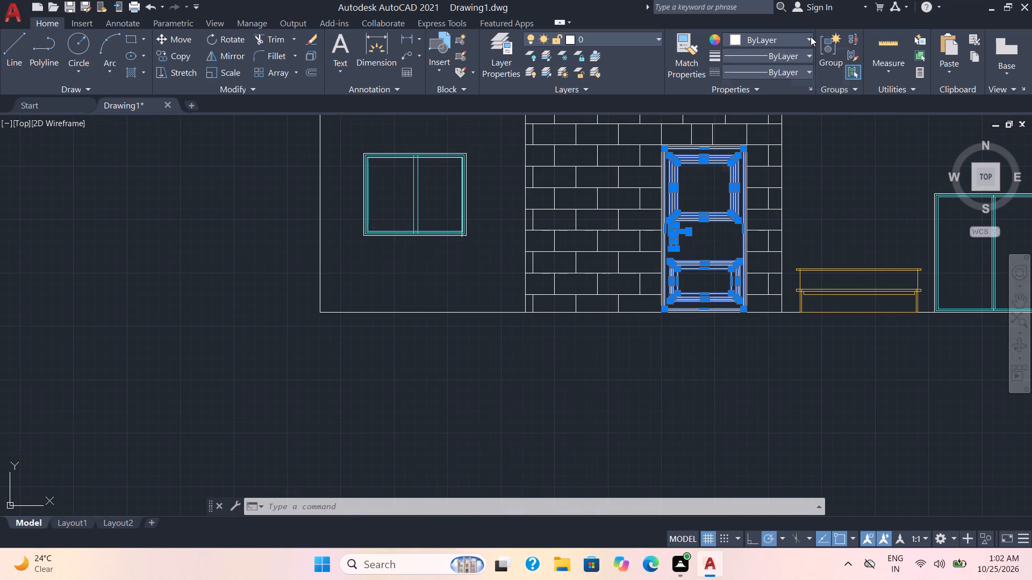
{"action": "left_click", "coordinate": [735, 208]}
{"action": "left_click", "coordinate": [835, 215]}
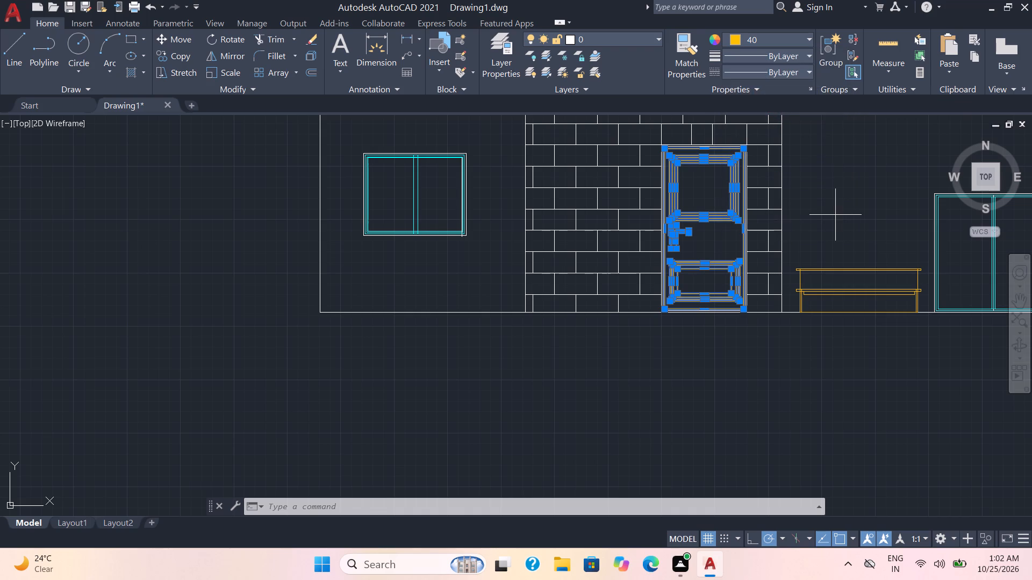
{"action": "key", "text": "Escape"}
{"action": "key", "text": "Escape"}
Examine the recoloured door up close and the whole house elevation from roof to ground line.
{"action": "scroll", "coordinate": [791, 224], "scroll_direction": "down", "scroll_amount": 1}
{"action": "scroll", "coordinate": [740, 220], "scroll_direction": "up", "scroll_amount": 1}
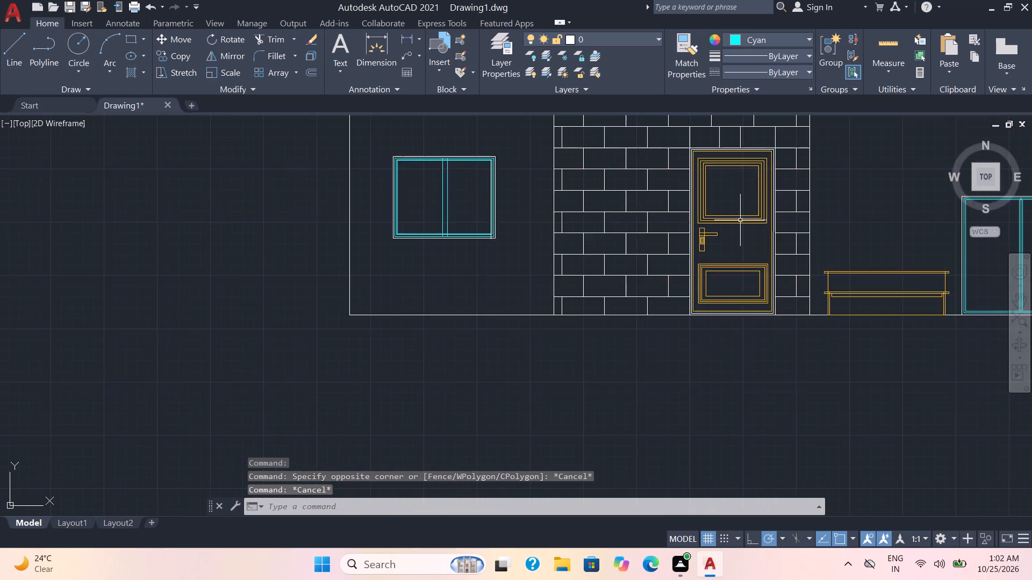
{"action": "scroll", "coordinate": [740, 220], "scroll_direction": "up", "scroll_amount": 1}
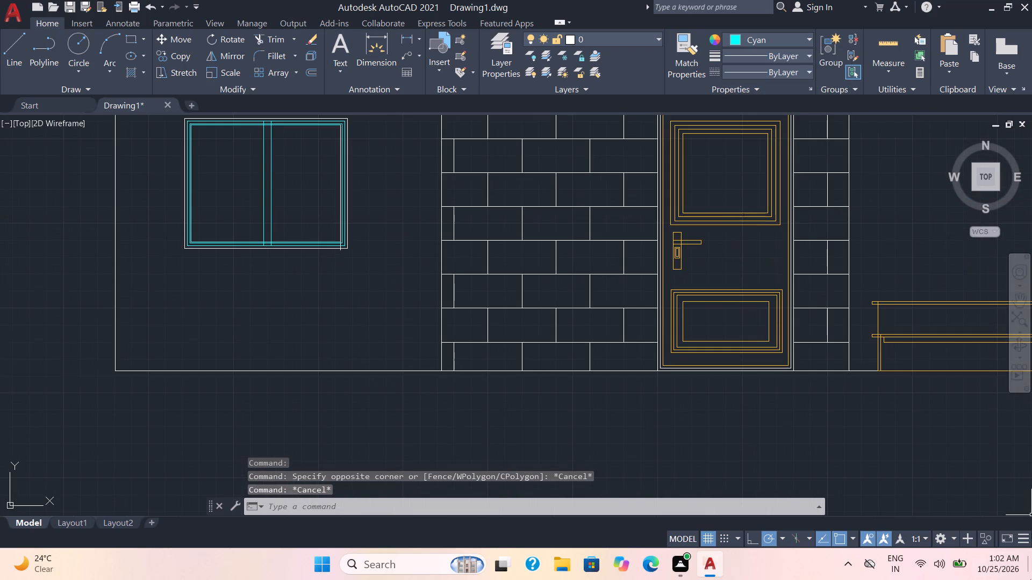
{"action": "scroll", "coordinate": [1031, 573], "scroll_direction": "down", "scroll_amount": 2}
{"action": "scroll", "coordinate": [878, 524], "scroll_direction": "down", "scroll_amount": 1}
{"action": "scroll", "coordinate": [560, 197], "scroll_direction": "down", "scroll_amount": 1}
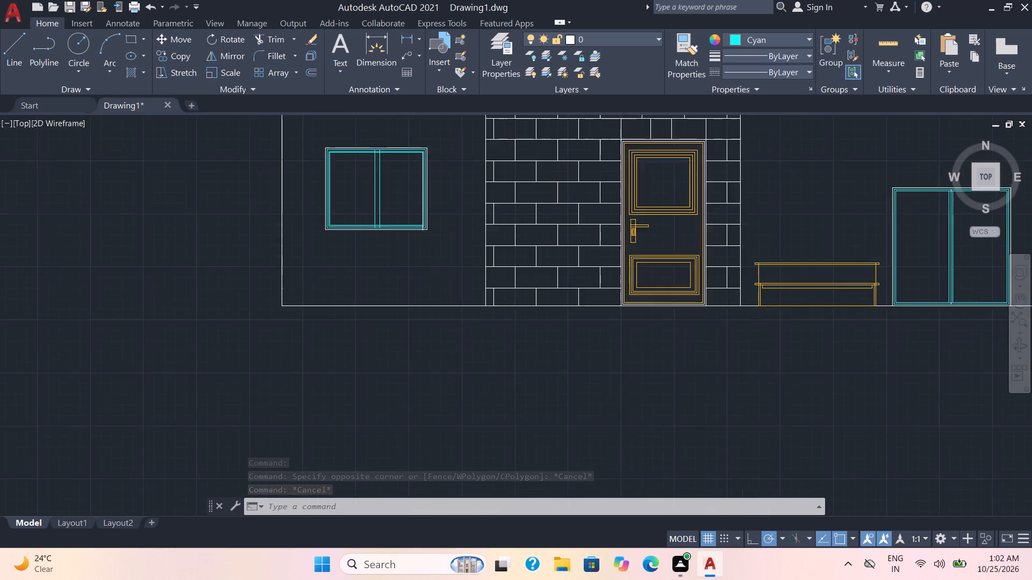
{"action": "scroll", "coordinate": [562, 195], "scroll_direction": "down", "scroll_amount": 1}
{"action": "scroll", "coordinate": [689, 180], "scroll_direction": "down", "scroll_amount": 3}
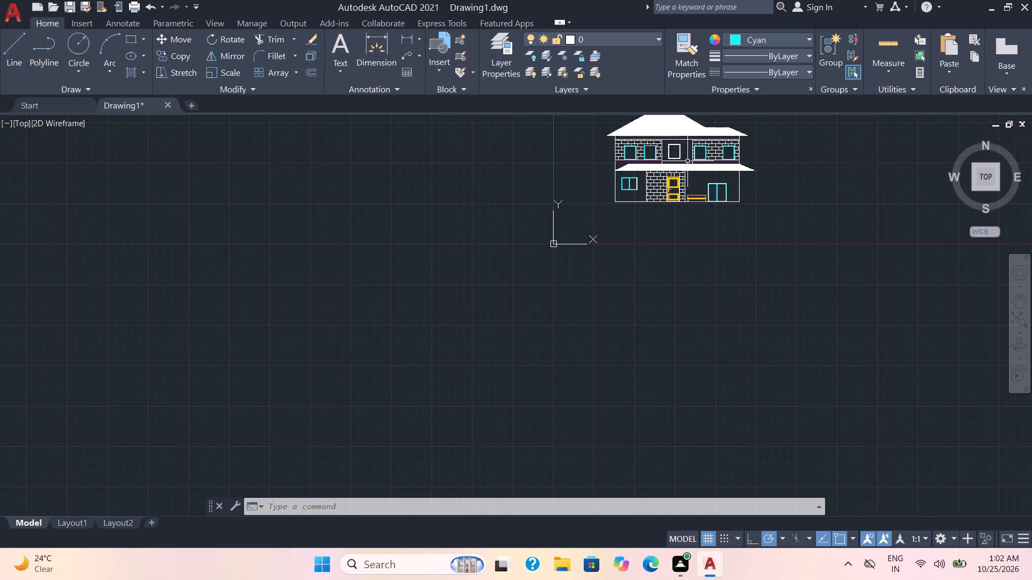
{"action": "scroll", "coordinate": [687, 161], "scroll_direction": "down", "scroll_amount": 2}
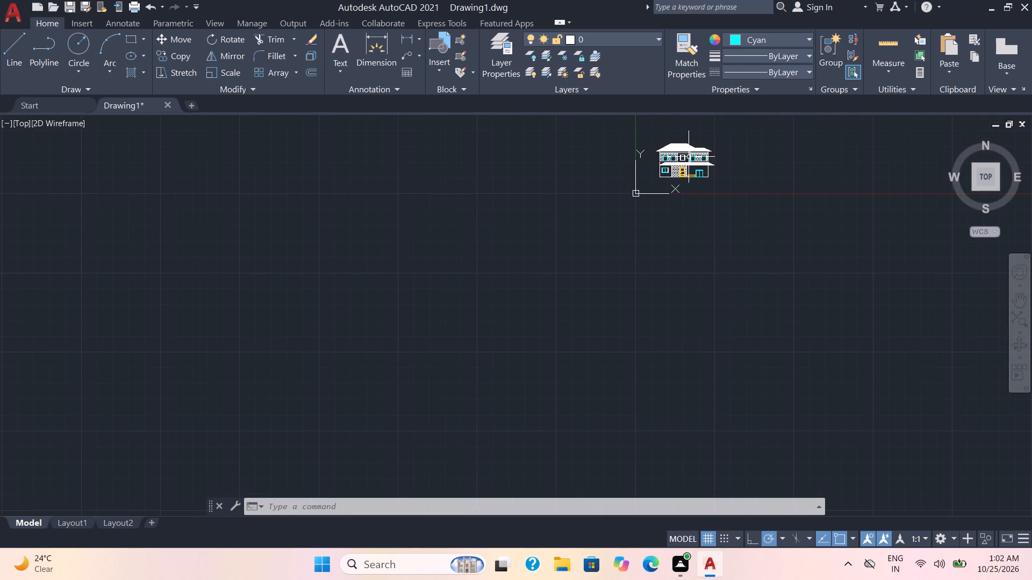
{"action": "scroll", "coordinate": [699, 151], "scroll_direction": "down", "scroll_amount": 3}
{"action": "scroll", "coordinate": [725, 155], "scroll_direction": "up", "scroll_amount": 4}
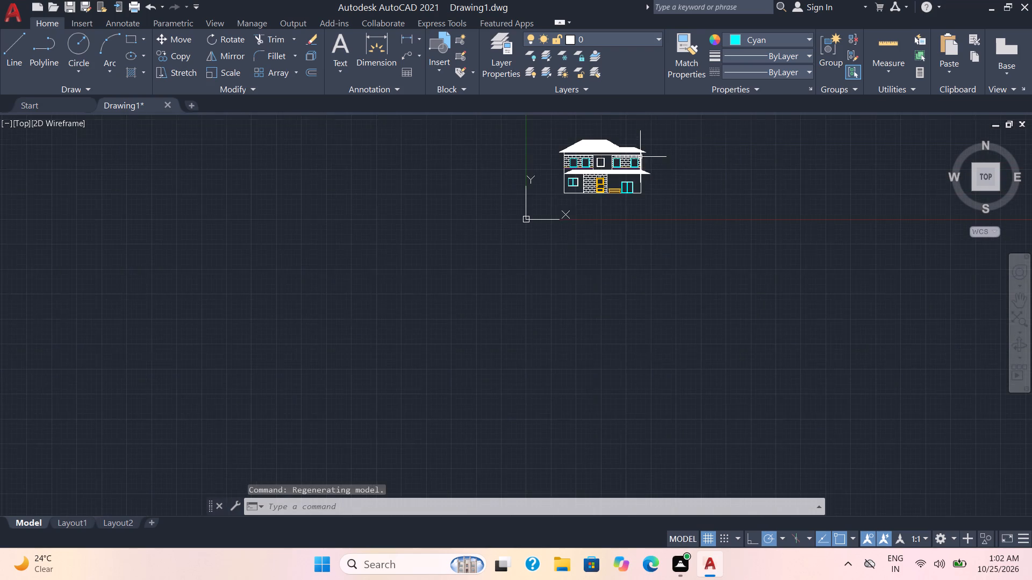
{"action": "scroll", "coordinate": [640, 157], "scroll_direction": "up", "scroll_amount": 3}
{"action": "middle_click_drag", "start_coordinate": [646, 158], "coordinate": [815, 196]}
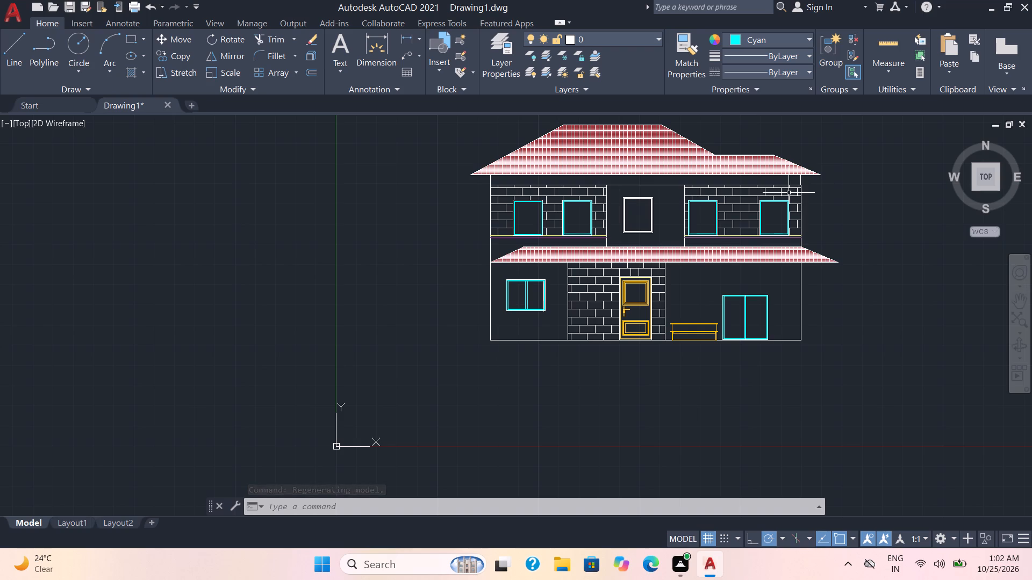
{"action": "scroll", "coordinate": [789, 193], "scroll_direction": "up", "scroll_amount": 1}
{"action": "scroll", "coordinate": [789, 193], "scroll_direction": "down", "scroll_amount": 2}
{"action": "scroll", "coordinate": [789, 193], "scroll_direction": "up", "scroll_amount": 2}
{"action": "middle_click_drag", "start_coordinate": [876, 213], "coordinate": [943, 278]}
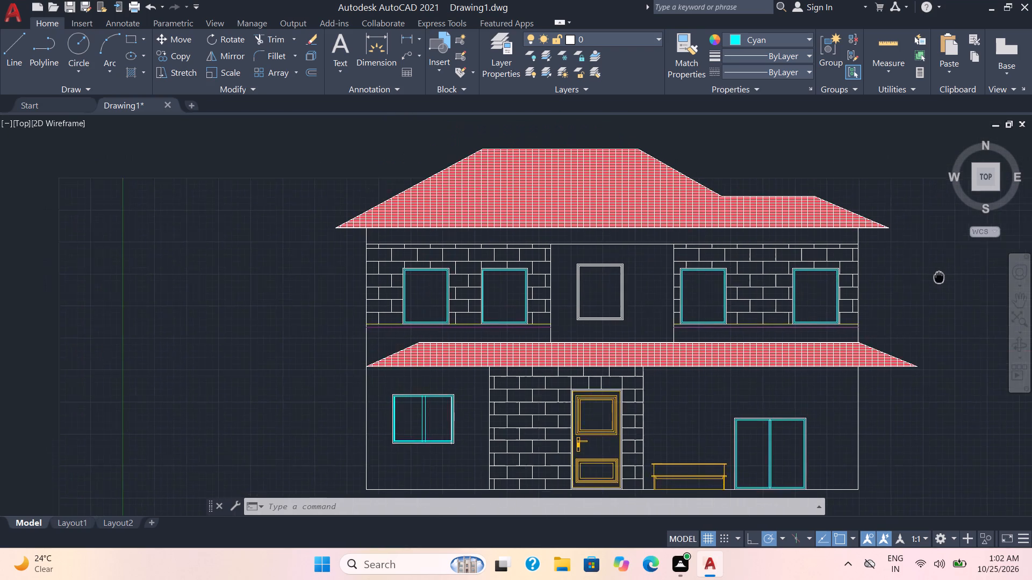
{"action": "middle_click_drag", "start_coordinate": [943, 278], "coordinate": [942, 247]}
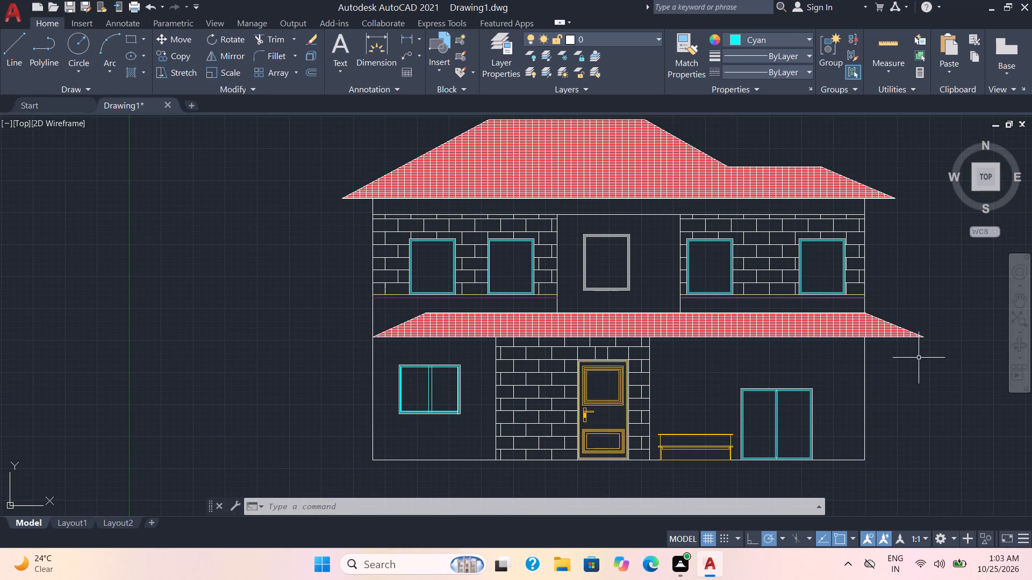
Select the whole house elevation with a crossing window and join its lines.
{"action": "scroll", "coordinate": [912, 358], "scroll_direction": "down", "scroll_amount": 1}
{"action": "left_click", "coordinate": [943, 417]}
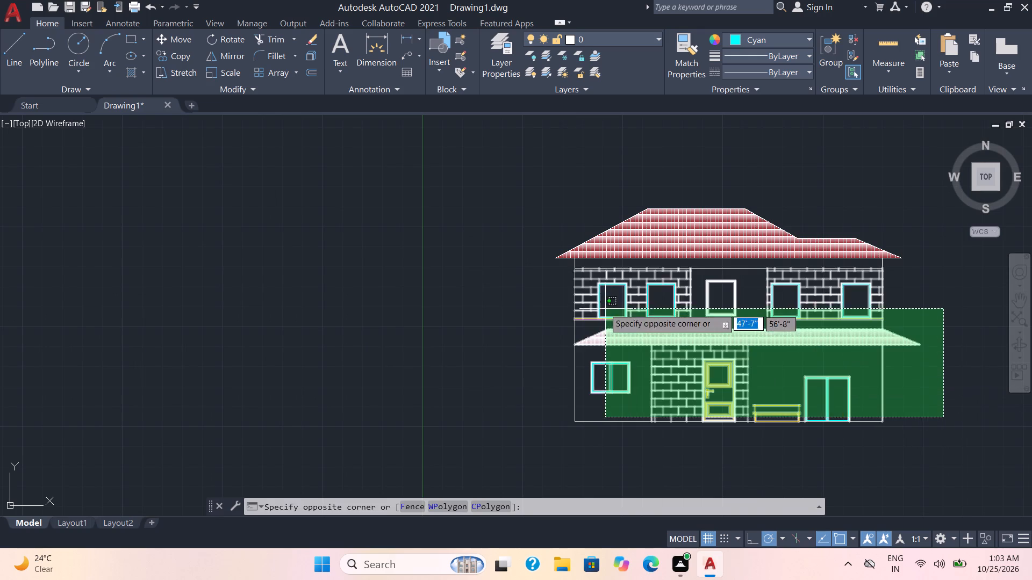
{"action": "left_click", "coordinate": [532, 226]}
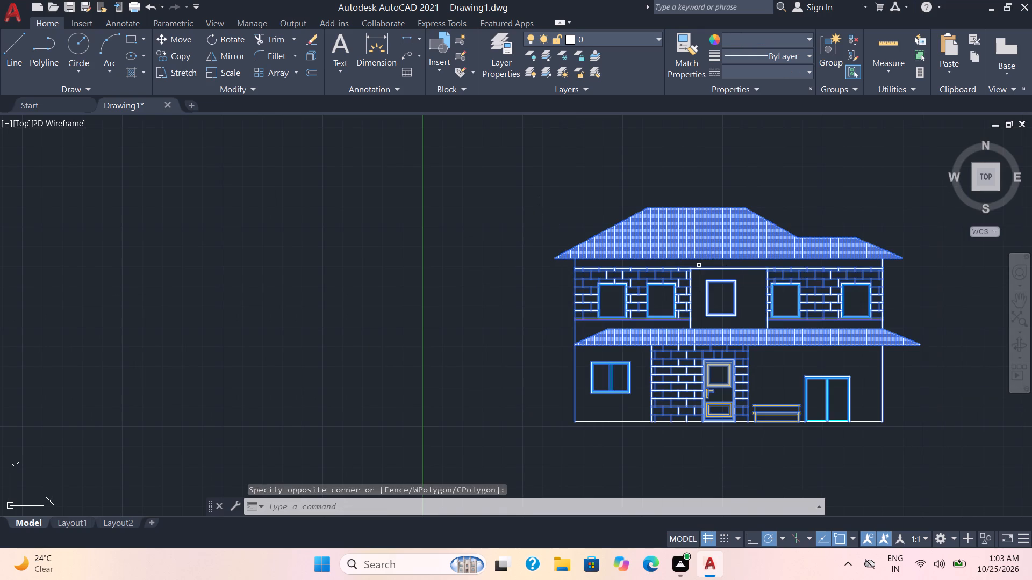
{"action": "key", "text": "j"}
{"action": "key", "text": "Return"}
{"action": "scroll", "coordinate": [733, 314], "scroll_direction": "up", "scroll_amount": 2}
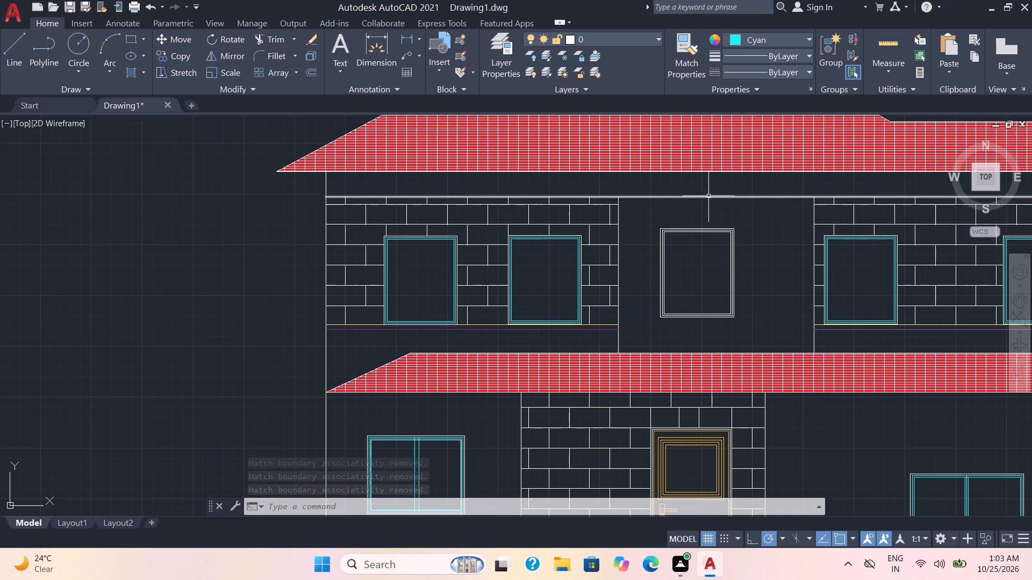
{"action": "scroll", "coordinate": [732, 195], "scroll_direction": "down", "scroll_amount": 3}
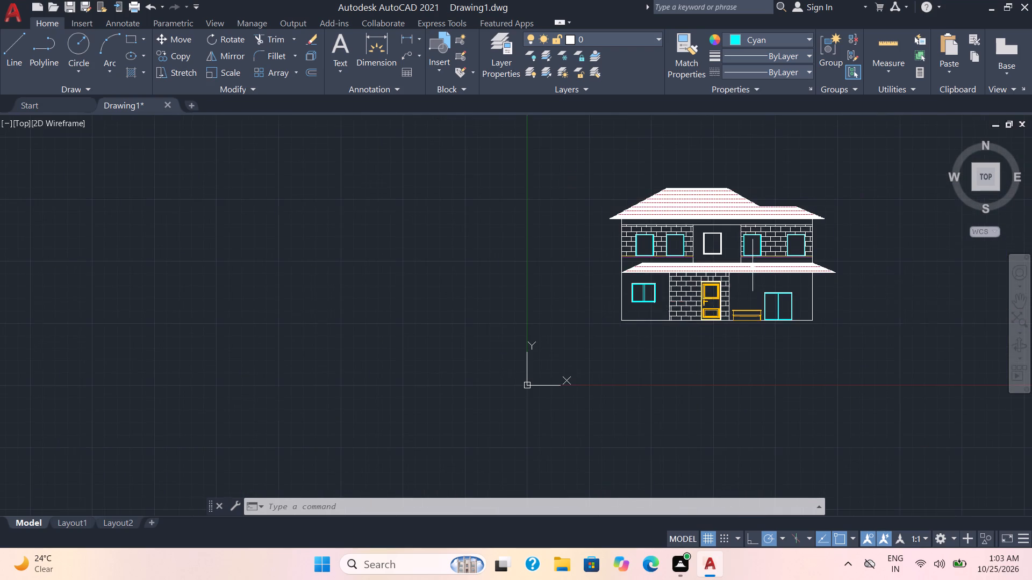
{"action": "scroll", "coordinate": [752, 259], "scroll_direction": "up", "scroll_amount": 2}
{"action": "middle_click_drag", "start_coordinate": [797, 263], "coordinate": [828, 311]}
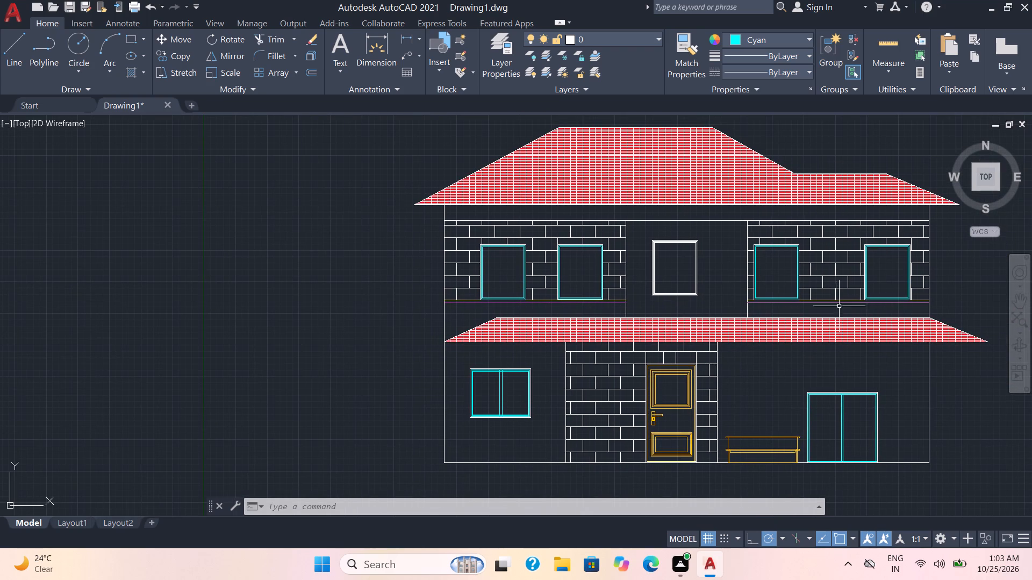
Start saving the drawing and browse to the Drawings folder inside Internship on the D: drive.
{"action": "key", "text": "ctrl+s"}
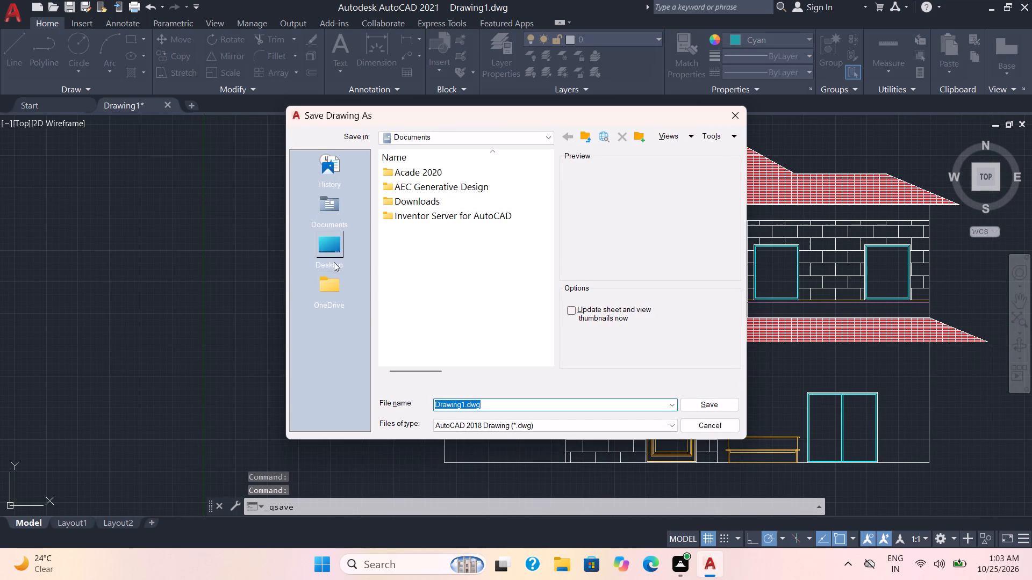
{"action": "left_click", "coordinate": [332, 289]}
{"action": "left_click", "coordinate": [334, 256]}
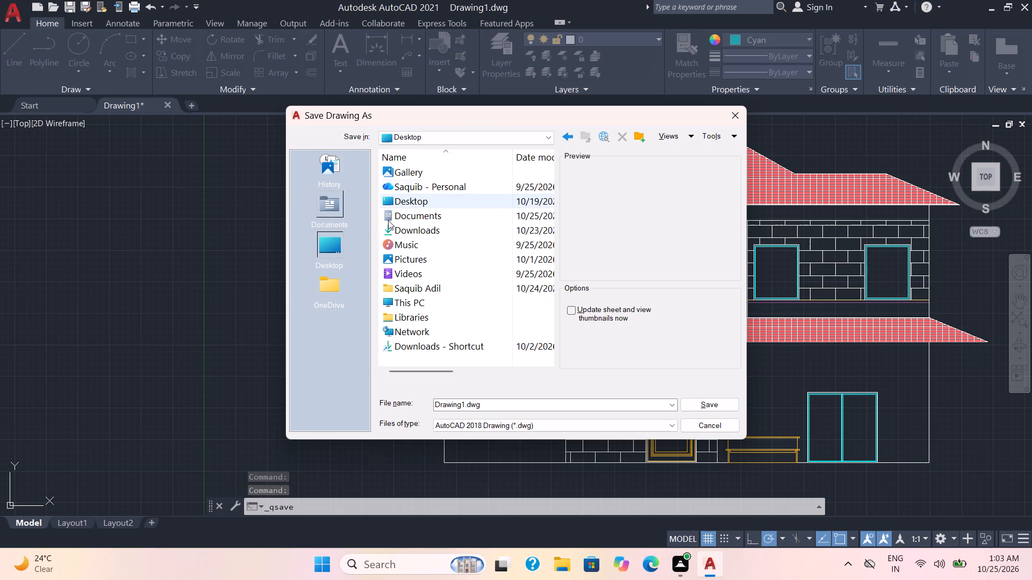
{"action": "left_click", "coordinate": [448, 202]}
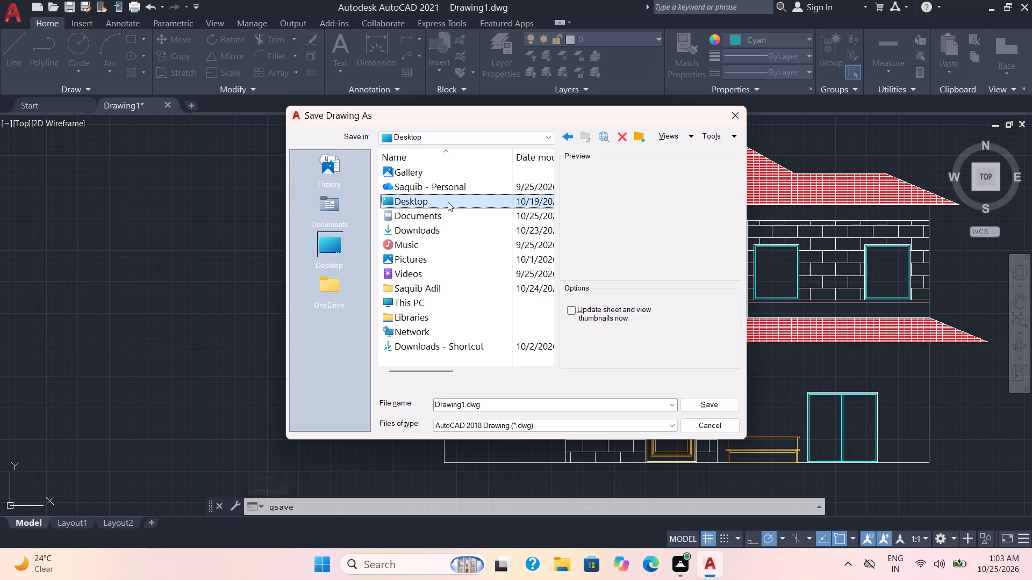
{"action": "double_click", "coordinate": [450, 208]}
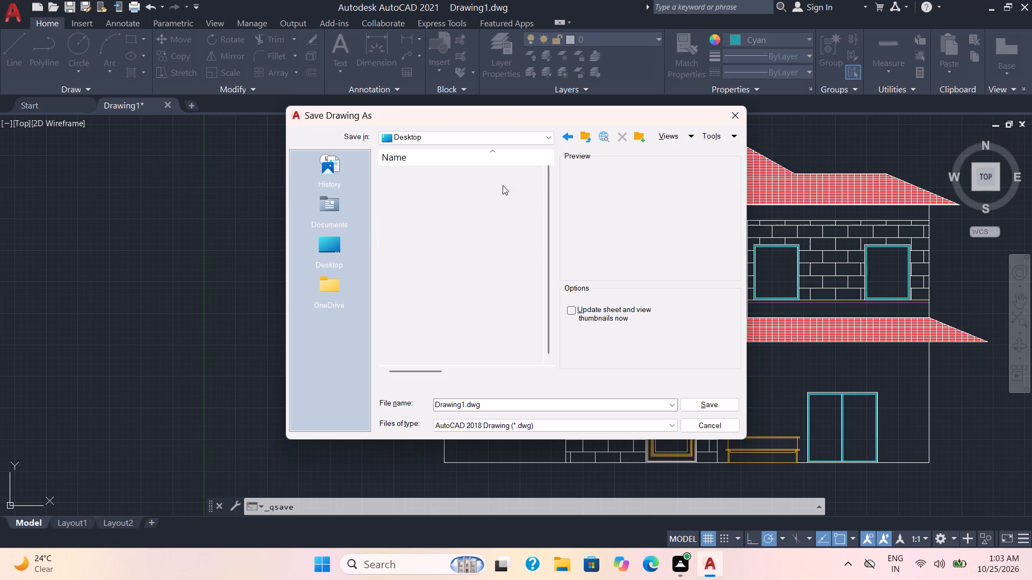
{"action": "left_click", "coordinate": [332, 211]}
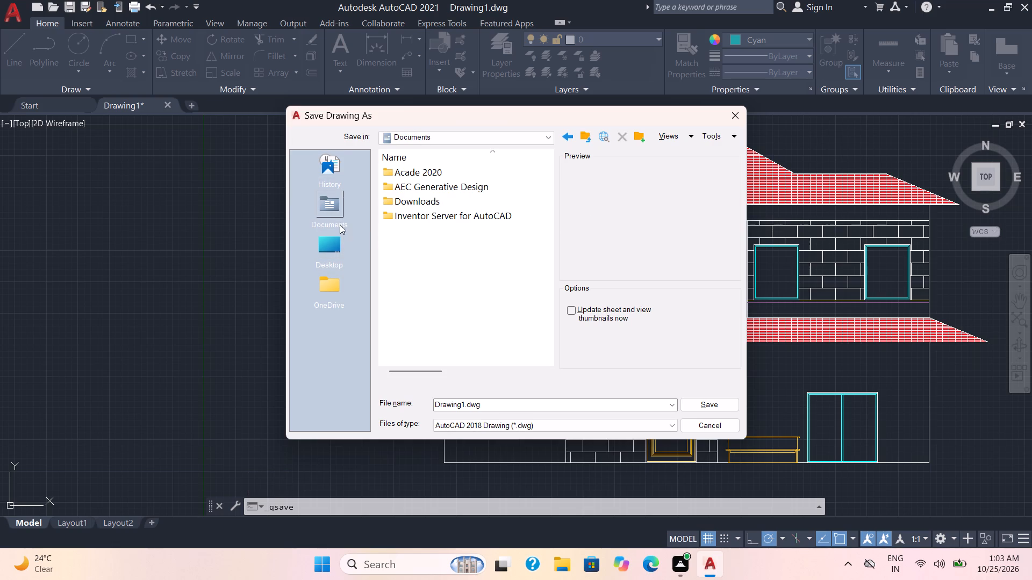
{"action": "left_click", "coordinate": [325, 250]}
{"action": "left_click", "coordinate": [324, 294]}
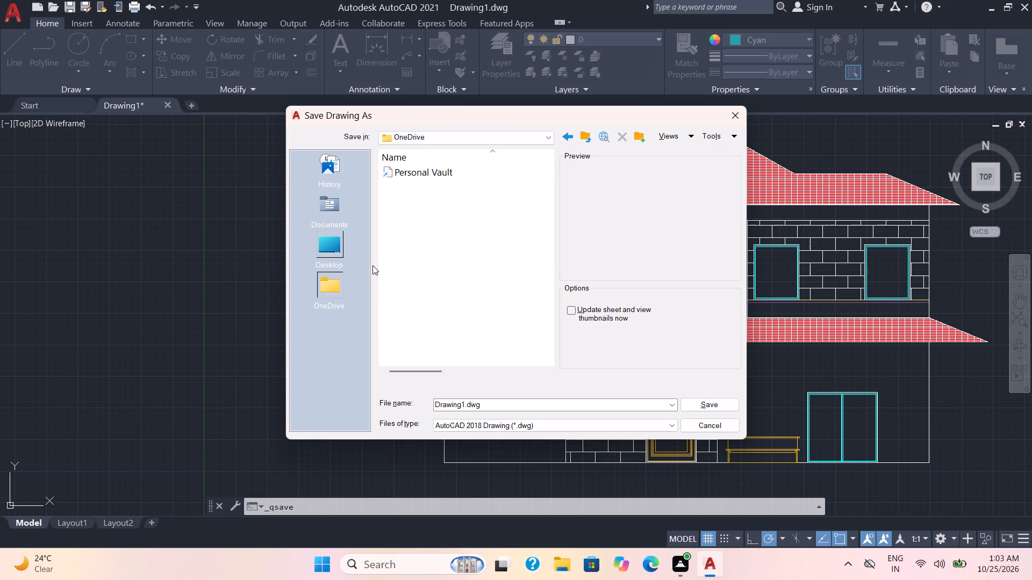
{"action": "left_click", "coordinate": [328, 245]}
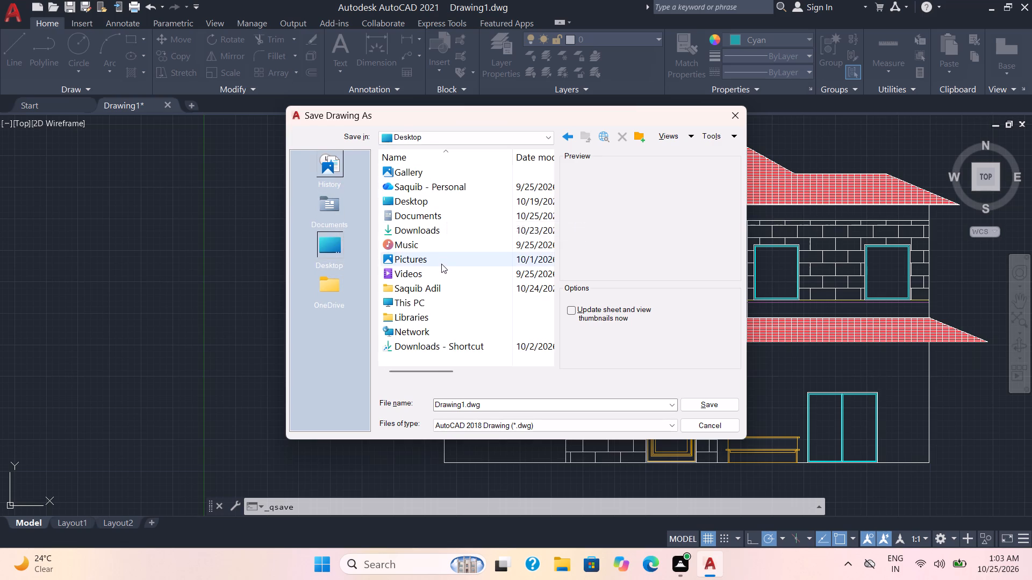
{"action": "scroll", "coordinate": [437, 299], "scroll_direction": "down", "scroll_amount": 1}
{"action": "scroll", "coordinate": [433, 257], "scroll_direction": "up", "scroll_amount": 2}
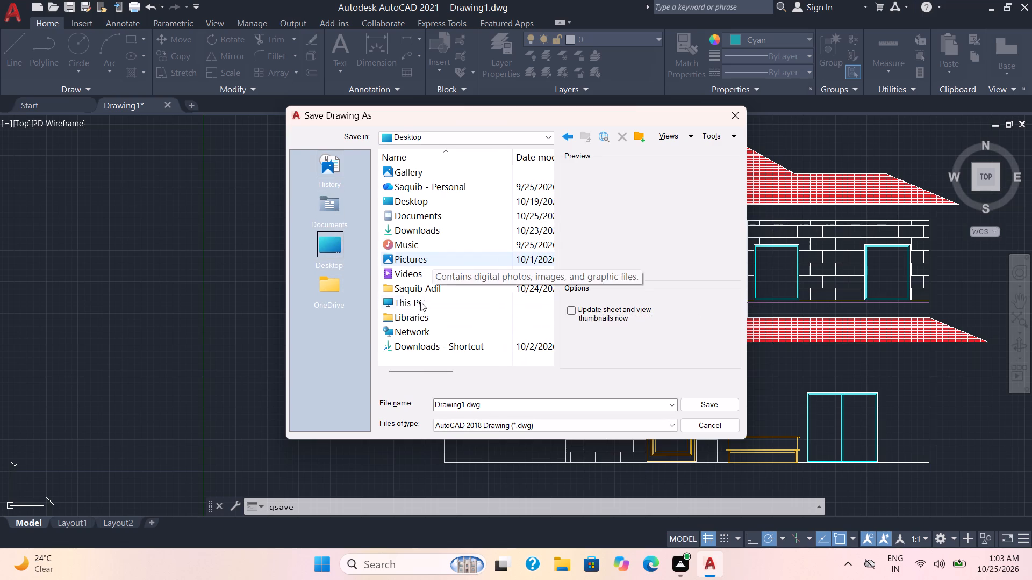
{"action": "double_click", "coordinate": [426, 300]}
{"action": "double_click", "coordinate": [469, 200]}
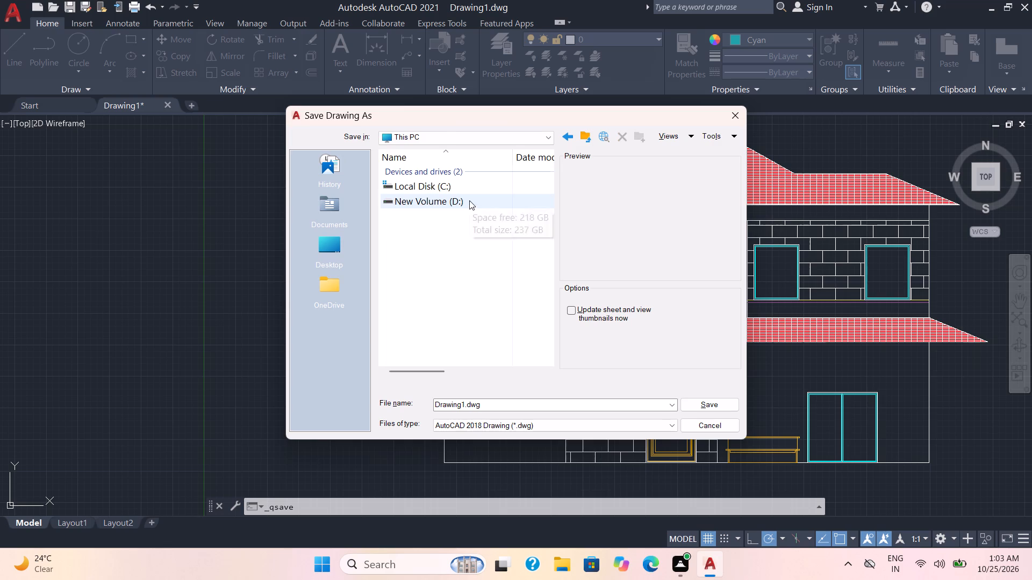
{"action": "double_click", "coordinate": [426, 172]}
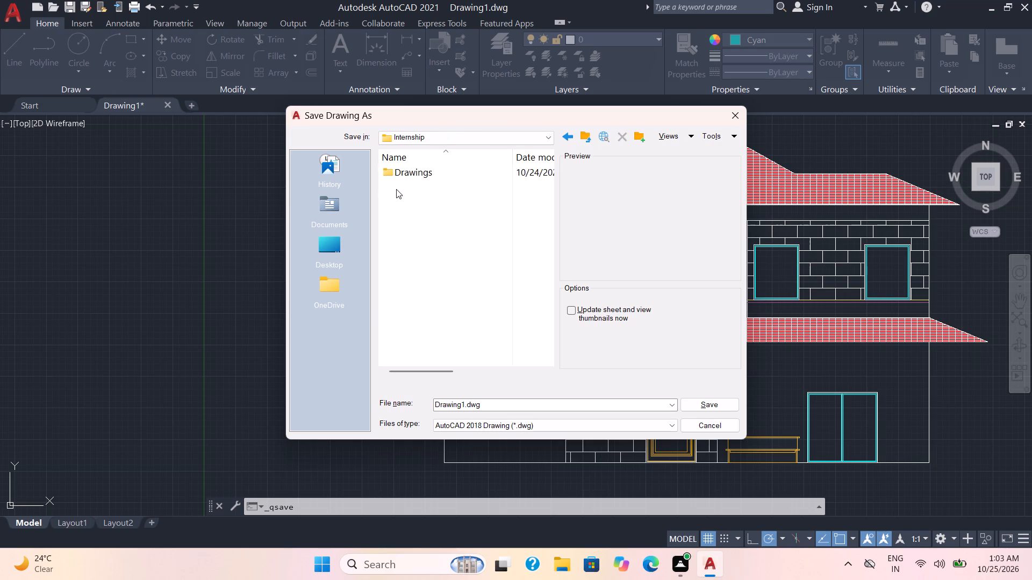
{"action": "double_click", "coordinate": [402, 170]}
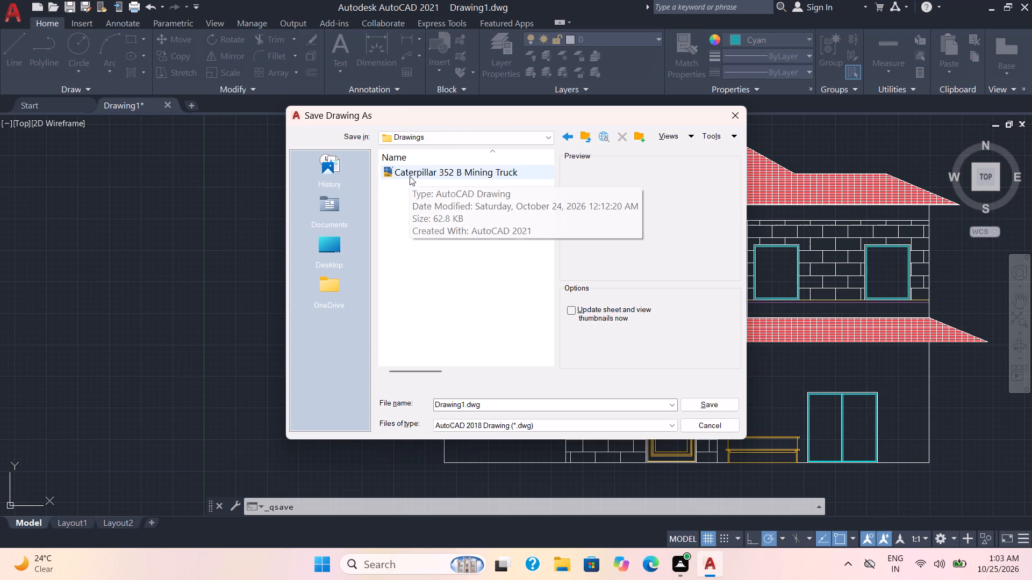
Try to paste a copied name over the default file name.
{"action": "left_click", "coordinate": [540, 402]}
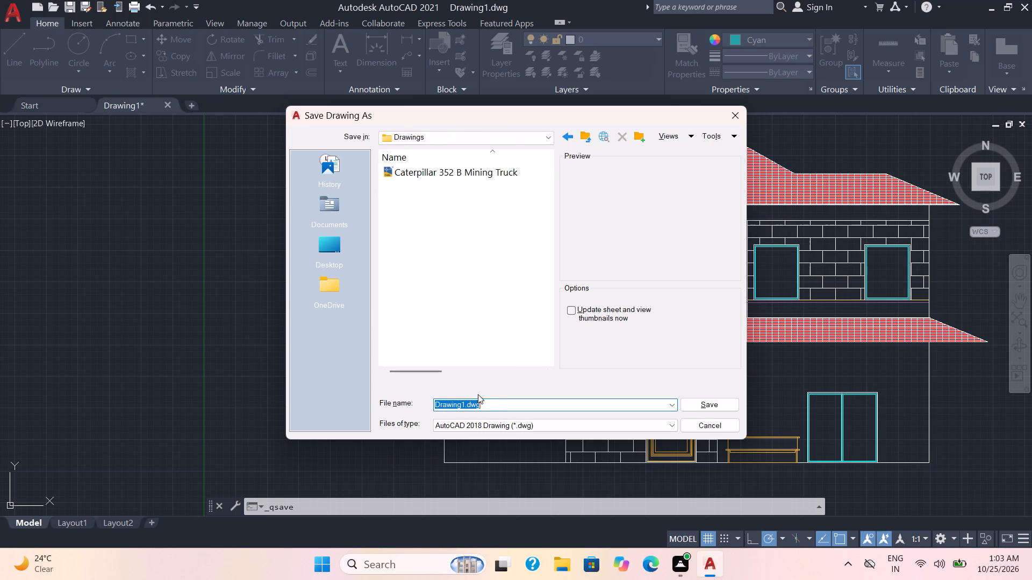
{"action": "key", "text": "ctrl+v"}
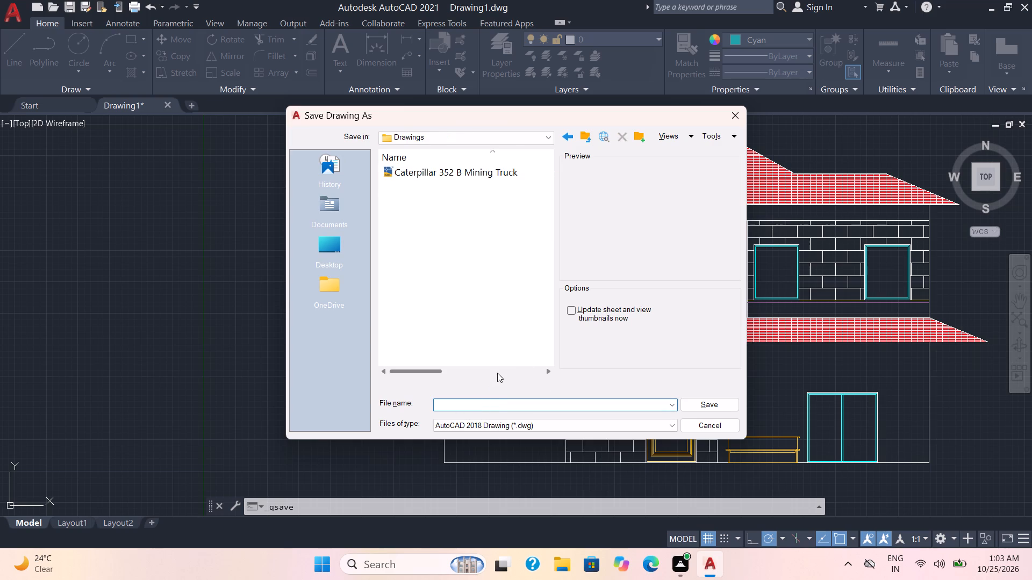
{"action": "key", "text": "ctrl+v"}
Browse again to the Internship folder on the D: drive as the save location.
{"action": "left_click", "coordinate": [317, 252]}
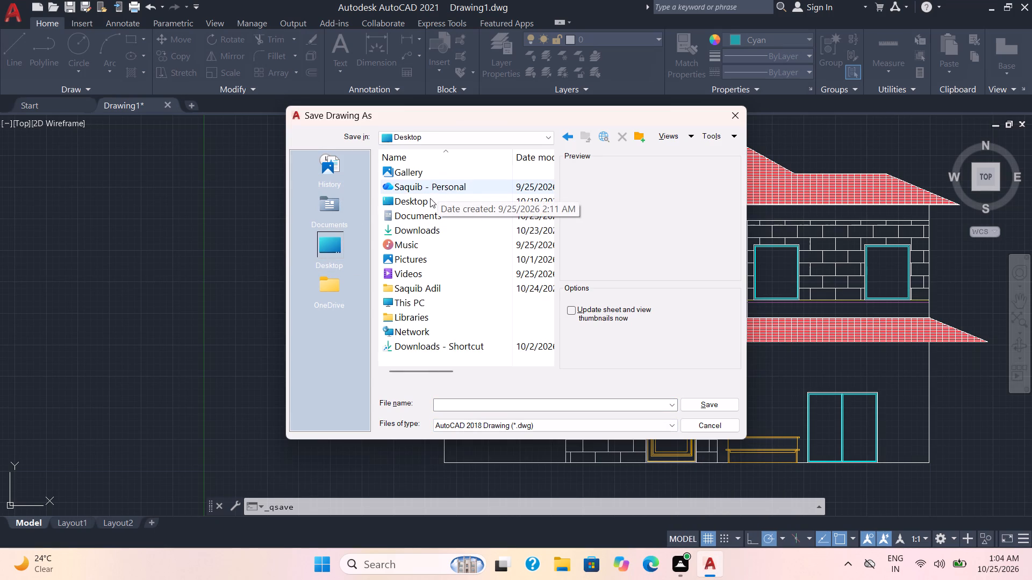
{"action": "double_click", "coordinate": [423, 297]}
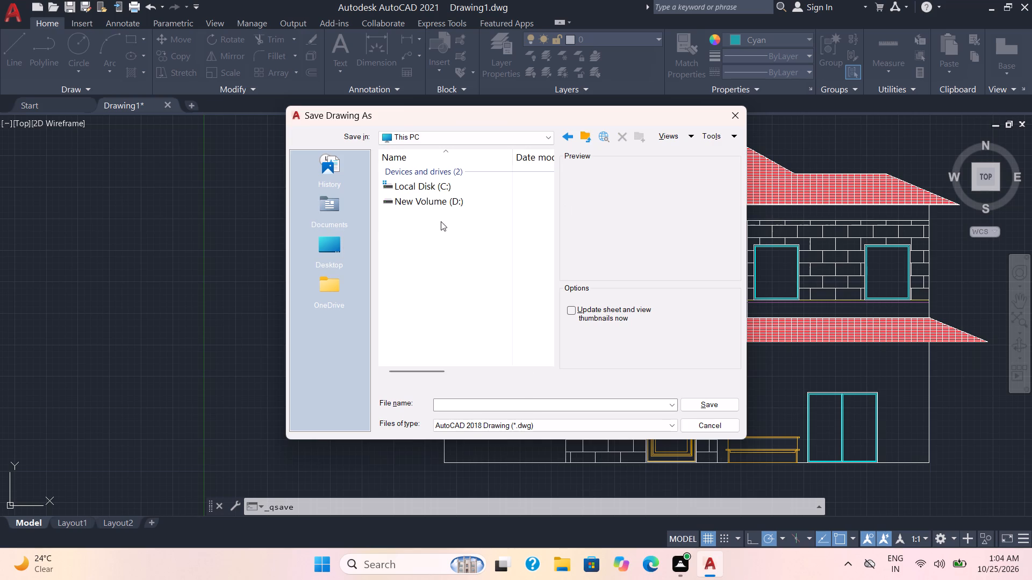
{"action": "double_click", "coordinate": [451, 202]}
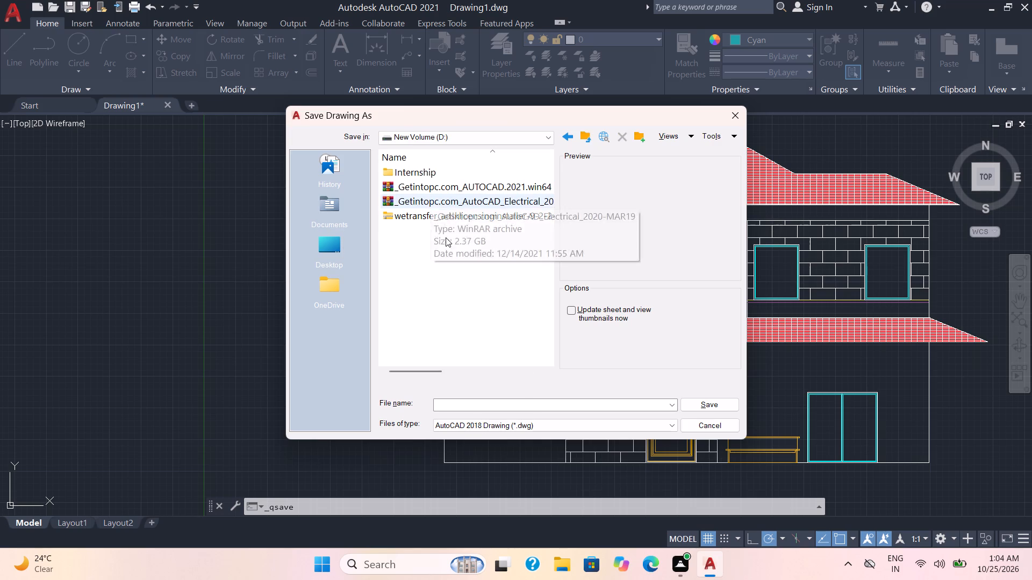
{"action": "double_click", "coordinate": [427, 177]}
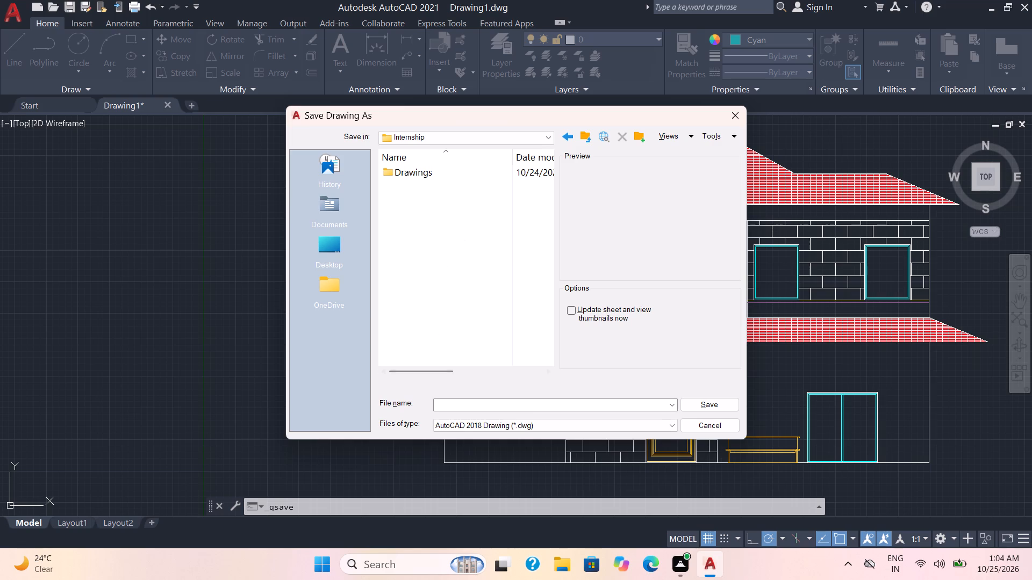
Name the file TWO STORY HOUSE CAD ELEVATION DRAWING.
{"action": "left_click", "coordinate": [514, 403]}
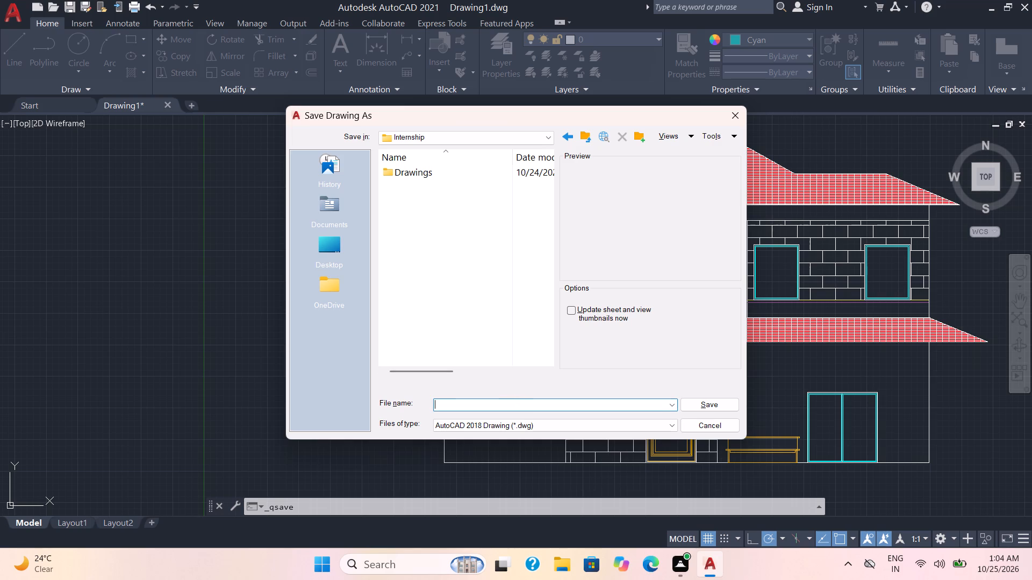
{"action": "key", "text": "t"}
{"action": "key", "text": "e"}
{"action": "key", "text": "bracketright"}
{"action": "key", "text": "BackSpace"}
{"action": "key", "text": "BackSpace"}
{"action": "type", "text": "WO"}
{"action": "key", "text": "space"}
{"action": "key", "text": "s"}
{"action": "key", "text": "y"}
{"action": "key", "text": "BackSpace"}
{"action": "type", "text": "TP"}
{"action": "key", "text": "BackSpace"}
{"action": "type", "text": "ORY"}
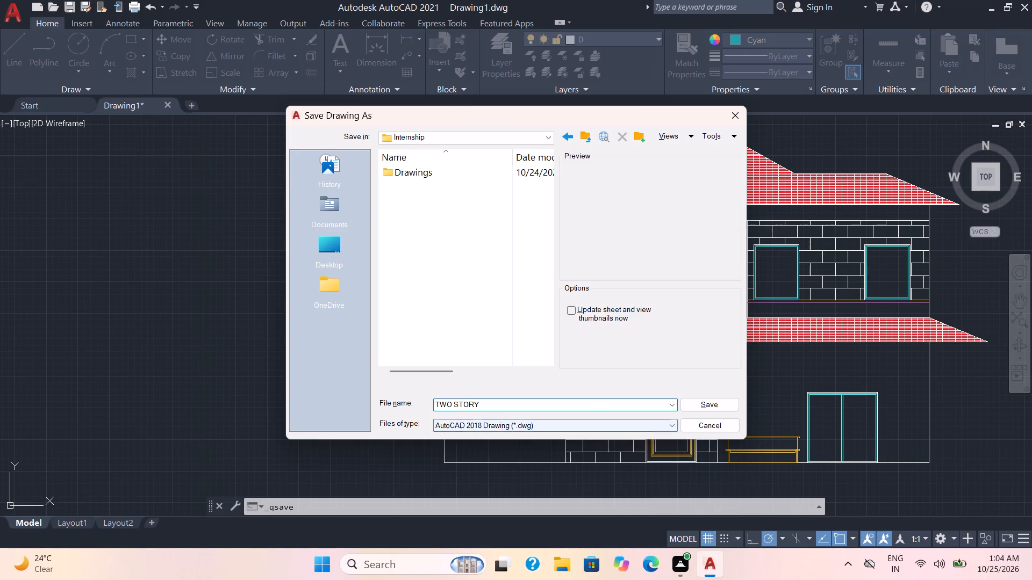
{"action": "key", "text": "v"}
{"action": "key", "text": "BackSpace"}
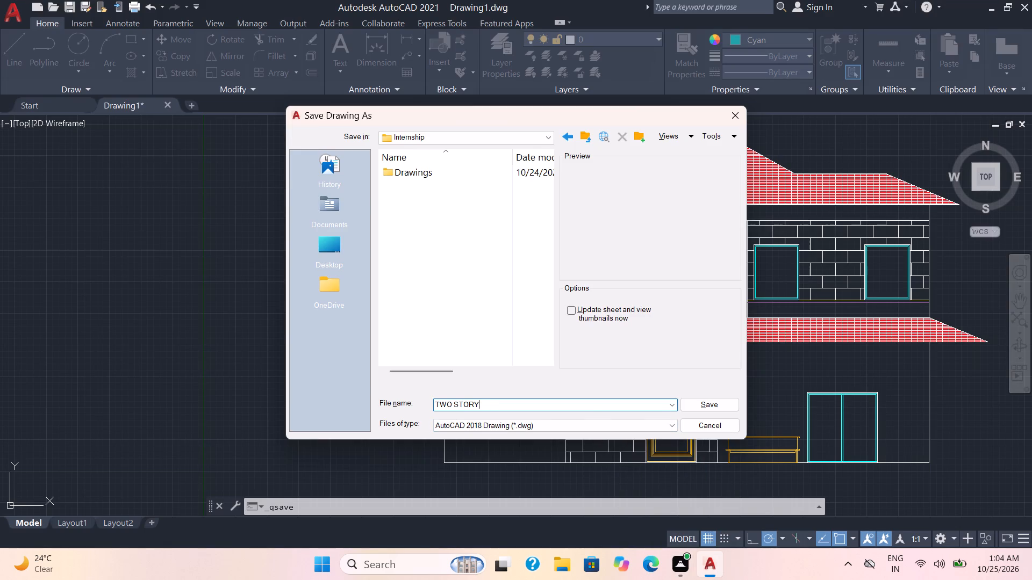
{"action": "key", "text": "space"}
{"action": "type", "text": "H"}
{"action": "type", "text": "OU"}
{"action": "type", "text": "SE CAD"}
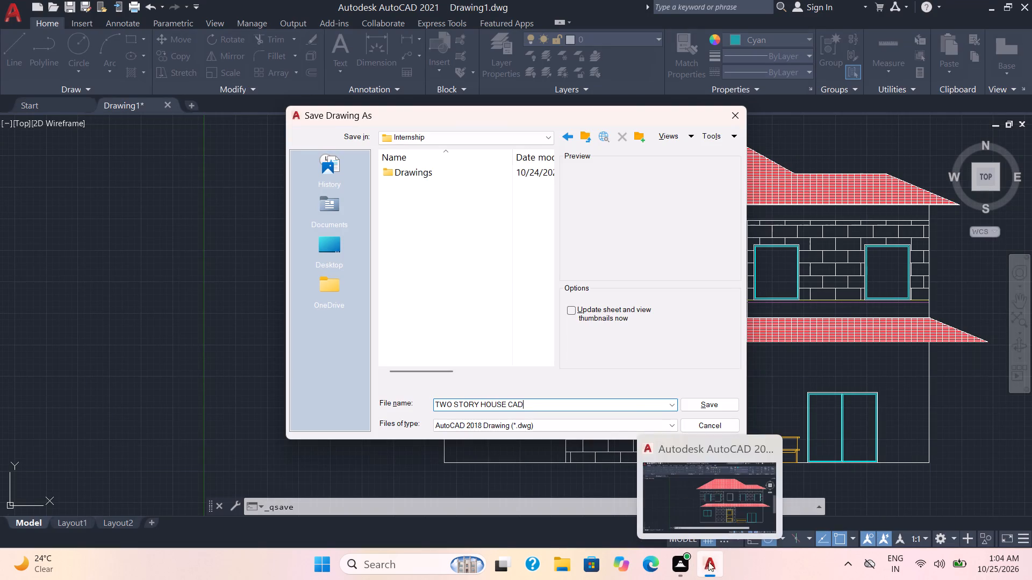
{"action": "key", "text": "space"}
{"action": "type", "text": "ELEVATIO"}
{"action": "key", "text": "b"}
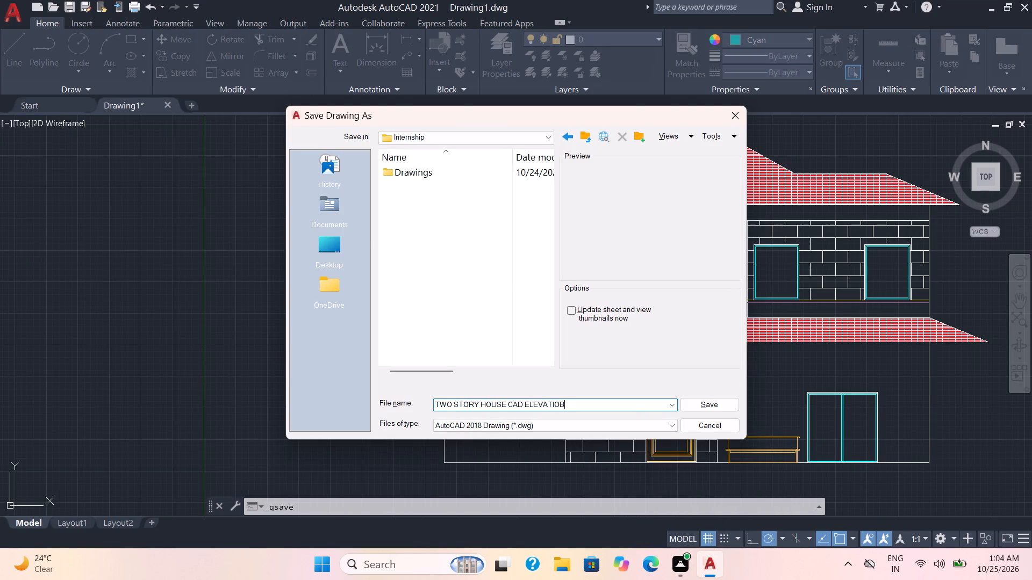
{"action": "key", "text": "BackSpace"}
{"action": "type", "text": "N"}
{"action": "key", "text": "space"}
{"action": "type", "text": "DR"}
{"action": "type", "text": "AWING"}
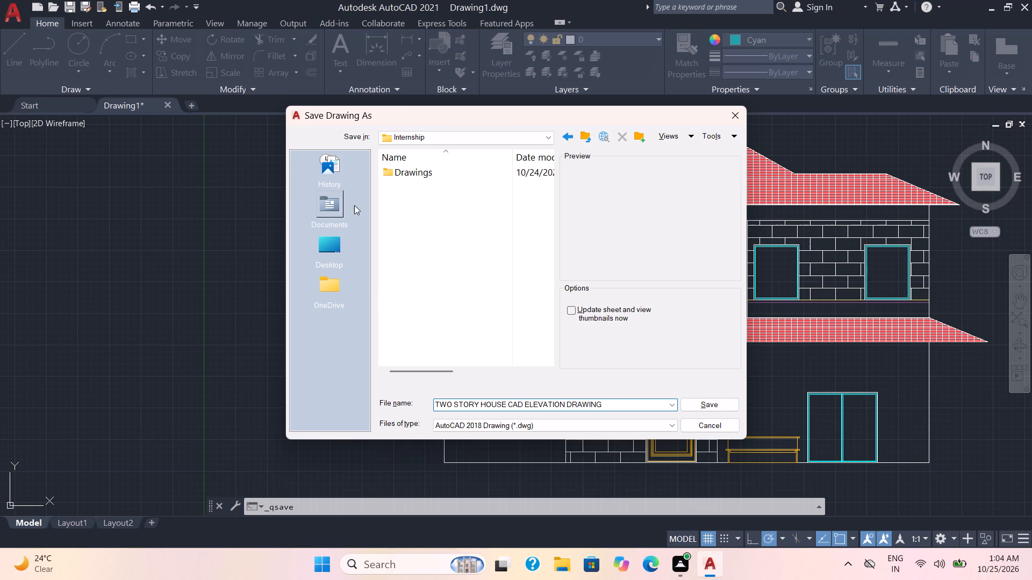
Open the Drawings subfolder and save the named drawing there.
{"action": "left_click", "coordinate": [414, 174]}
{"action": "left_click", "coordinate": [414, 174]}
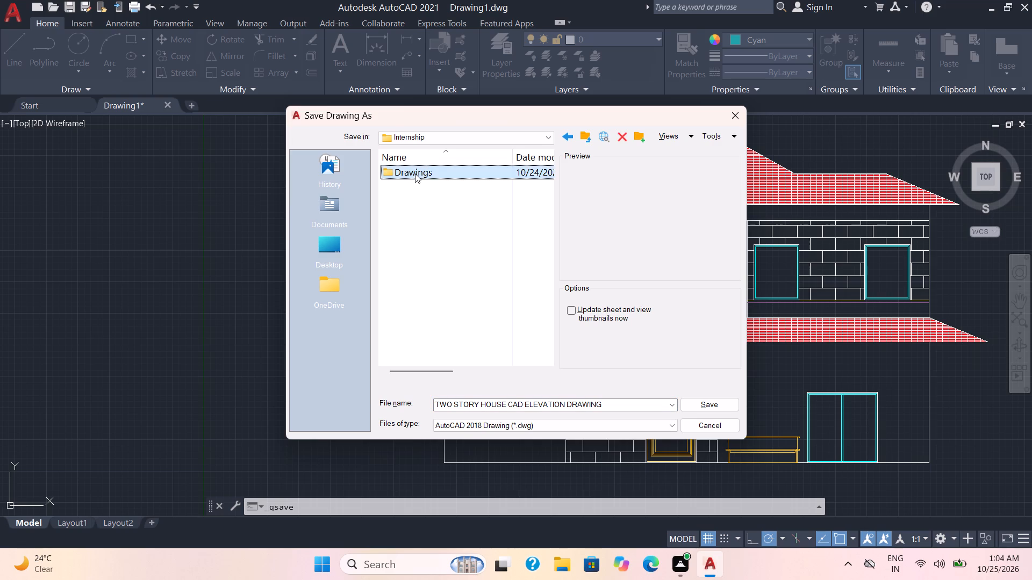
{"action": "left_click", "coordinate": [415, 173]}
{"action": "double_click", "coordinate": [452, 170]}
{"action": "double_click", "coordinate": [453, 170]}
{"action": "left_click", "coordinate": [703, 407]}
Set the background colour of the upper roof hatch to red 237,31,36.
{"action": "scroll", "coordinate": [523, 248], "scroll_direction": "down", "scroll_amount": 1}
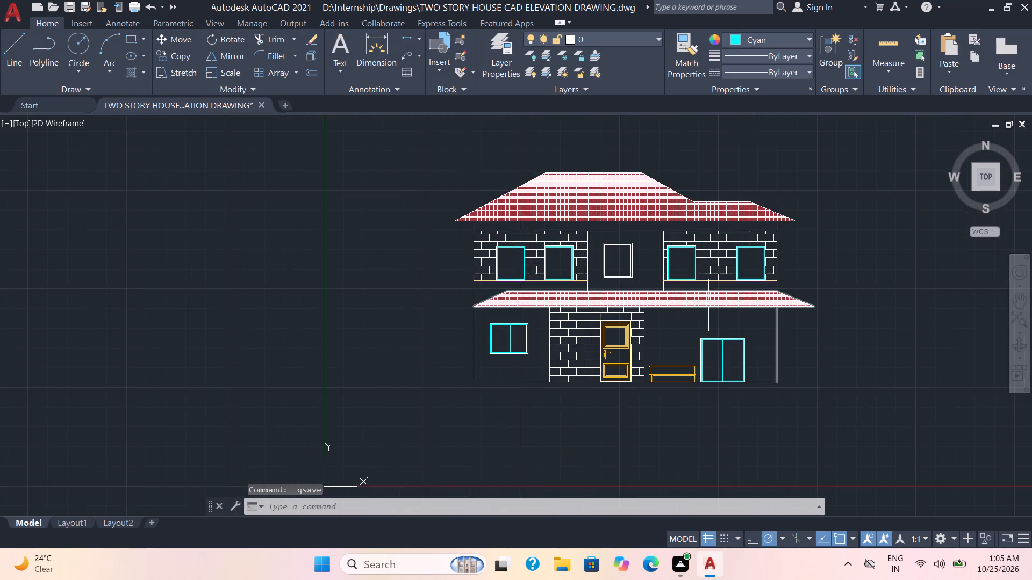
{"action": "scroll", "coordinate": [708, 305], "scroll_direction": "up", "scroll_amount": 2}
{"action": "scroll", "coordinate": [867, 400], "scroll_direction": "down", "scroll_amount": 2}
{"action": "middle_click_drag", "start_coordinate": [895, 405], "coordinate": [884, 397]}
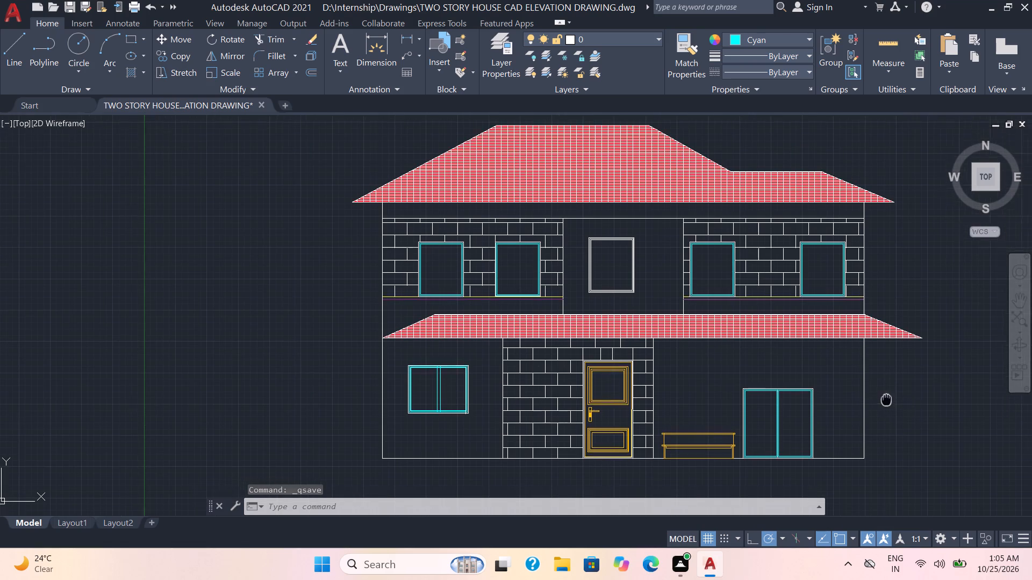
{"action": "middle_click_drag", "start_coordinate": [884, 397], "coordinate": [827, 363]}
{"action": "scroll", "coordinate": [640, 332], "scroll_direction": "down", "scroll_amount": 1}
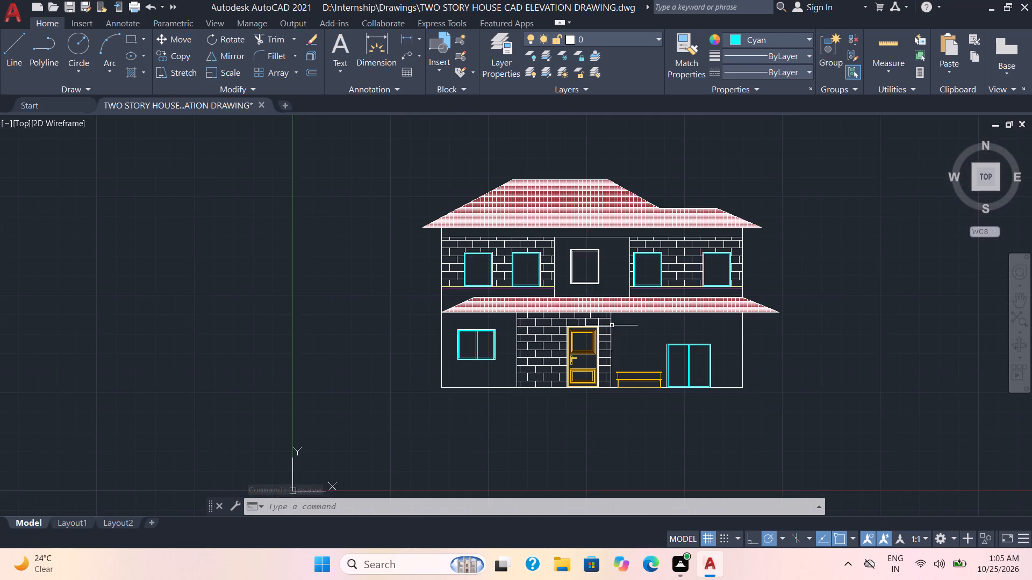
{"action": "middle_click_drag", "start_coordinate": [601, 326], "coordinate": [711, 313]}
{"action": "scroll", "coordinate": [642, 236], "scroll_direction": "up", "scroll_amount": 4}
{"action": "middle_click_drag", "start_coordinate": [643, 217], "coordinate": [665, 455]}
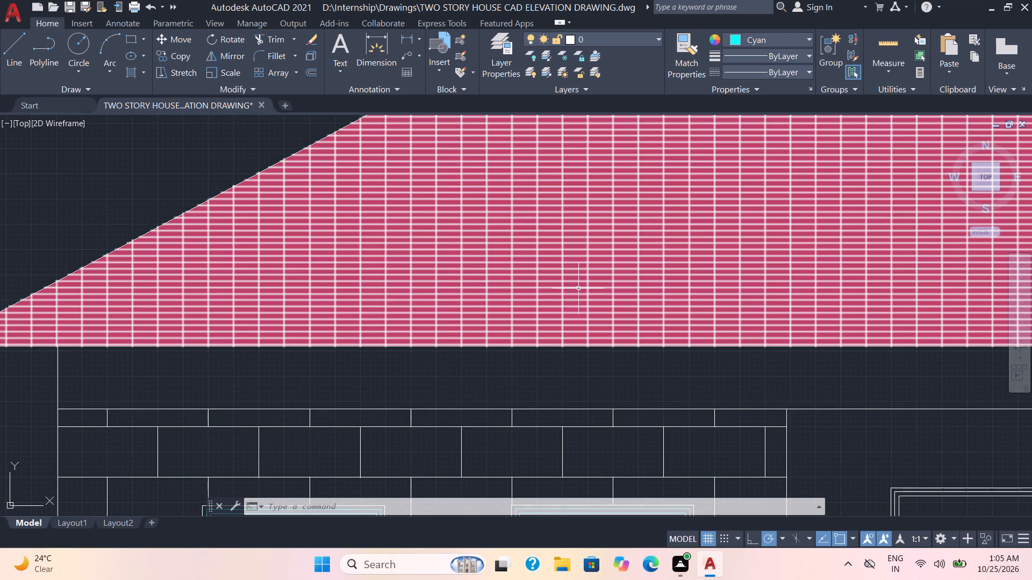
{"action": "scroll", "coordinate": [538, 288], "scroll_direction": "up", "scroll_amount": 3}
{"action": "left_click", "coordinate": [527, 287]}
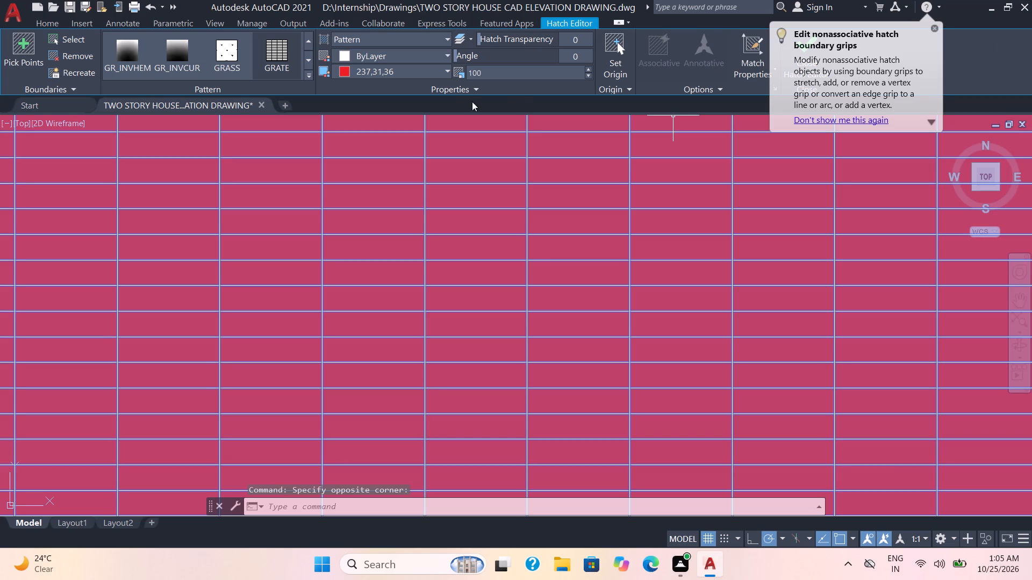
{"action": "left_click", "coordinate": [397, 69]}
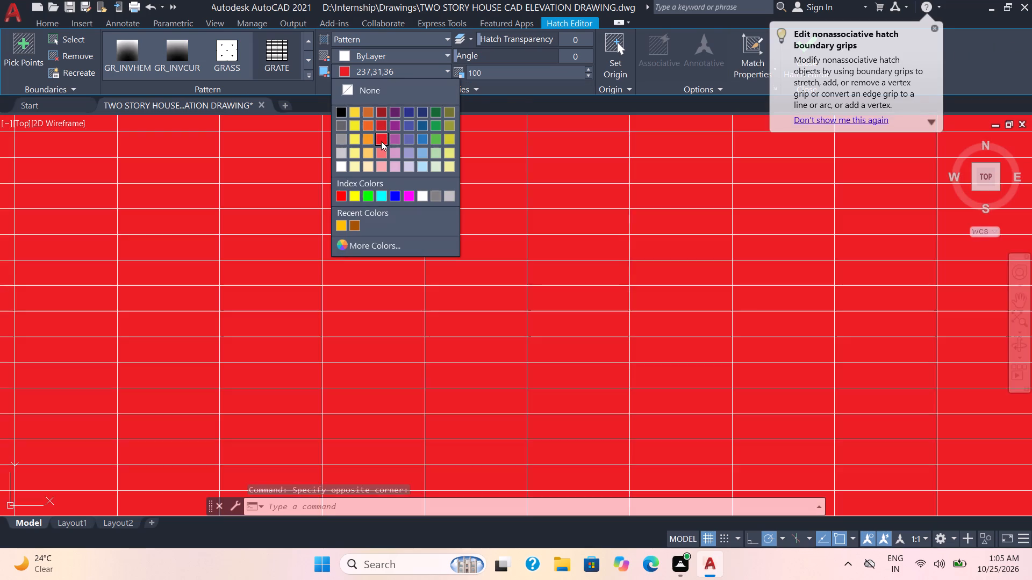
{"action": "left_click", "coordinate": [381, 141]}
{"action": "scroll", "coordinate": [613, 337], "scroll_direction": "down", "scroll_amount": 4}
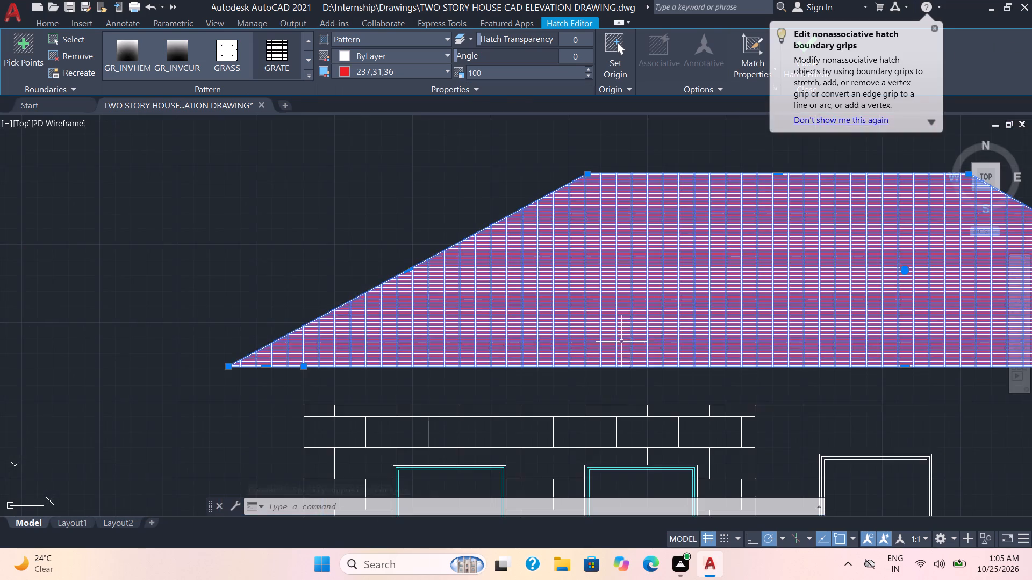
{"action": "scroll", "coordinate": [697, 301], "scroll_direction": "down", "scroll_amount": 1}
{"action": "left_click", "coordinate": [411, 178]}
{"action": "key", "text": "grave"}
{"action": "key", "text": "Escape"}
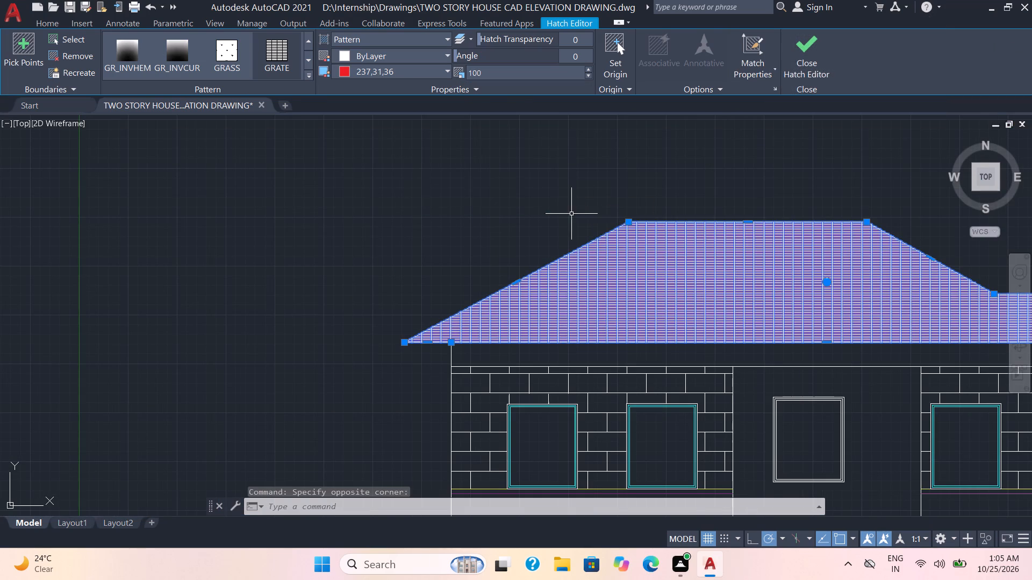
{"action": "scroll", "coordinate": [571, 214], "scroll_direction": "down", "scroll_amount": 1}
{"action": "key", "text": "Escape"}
Examine the whole elevation, checking both roofs and the ground-floor door, windows and bench.
{"action": "middle_click_drag", "start_coordinate": [734, 289], "coordinate": [513, 227]}
{"action": "scroll", "coordinate": [521, 231], "scroll_direction": "down", "scroll_amount": 1}
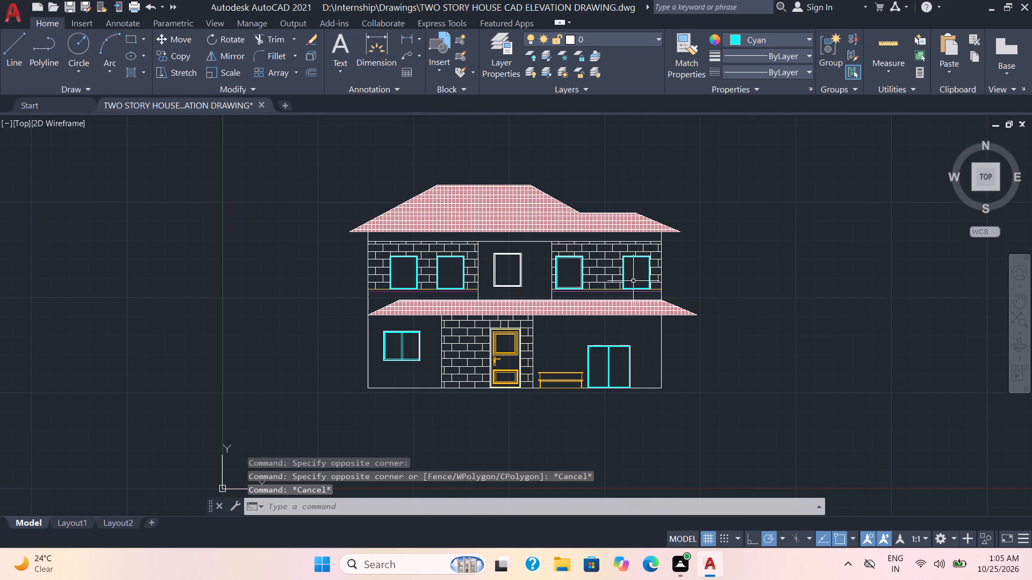
{"action": "scroll", "coordinate": [727, 328], "scroll_direction": "up", "scroll_amount": 1}
{"action": "middle_click_drag", "start_coordinate": [612, 321], "coordinate": [804, 322]}
{"action": "scroll", "coordinate": [832, 360], "scroll_direction": "up", "scroll_amount": 1}
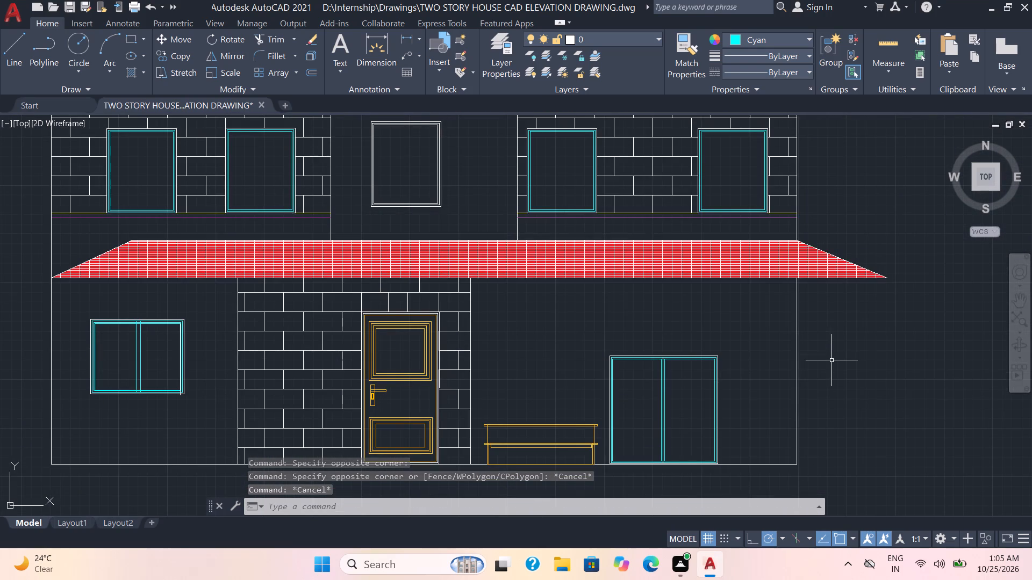
{"action": "middle_click_drag", "start_coordinate": [797, 362], "coordinate": [871, 369]}
{"action": "scroll", "coordinate": [875, 366], "scroll_direction": "down", "scroll_amount": 2}
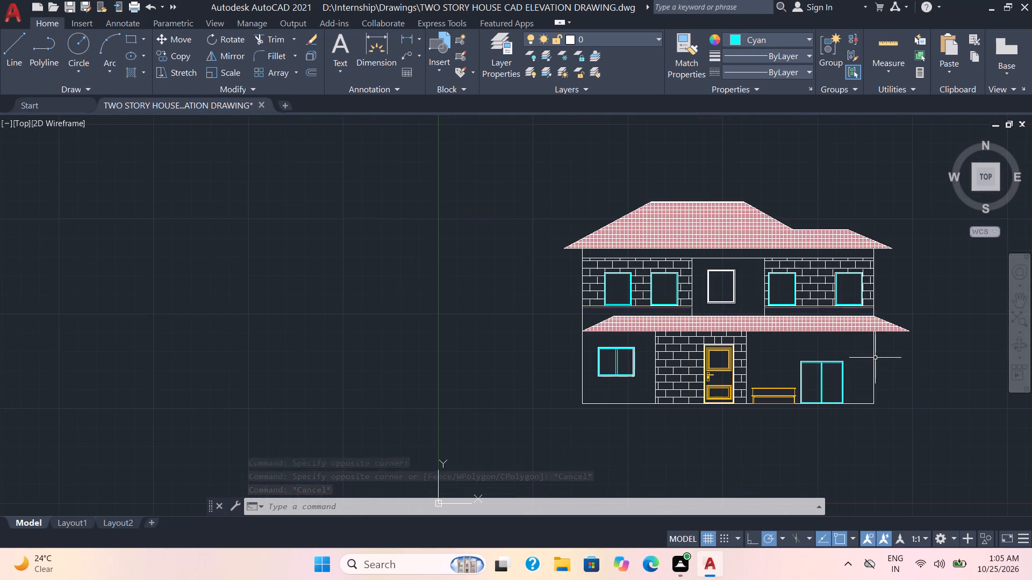
Save the TWO STORY HOUSE CAD ELEVATION DRAWING file.
{"action": "key", "text": "ctrl+s"}
{"action": "key", "text": "ctrl+d"}
{"action": "key", "text": "ctrl+s"}
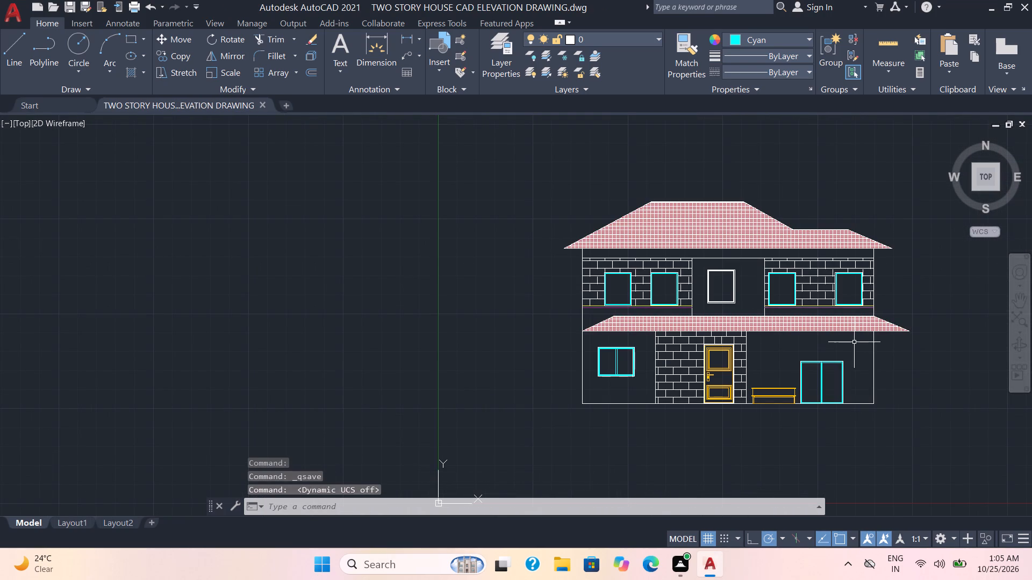
{"action": "key", "text": "ctrl+s"}
{"action": "key", "text": "ctrl+s"}
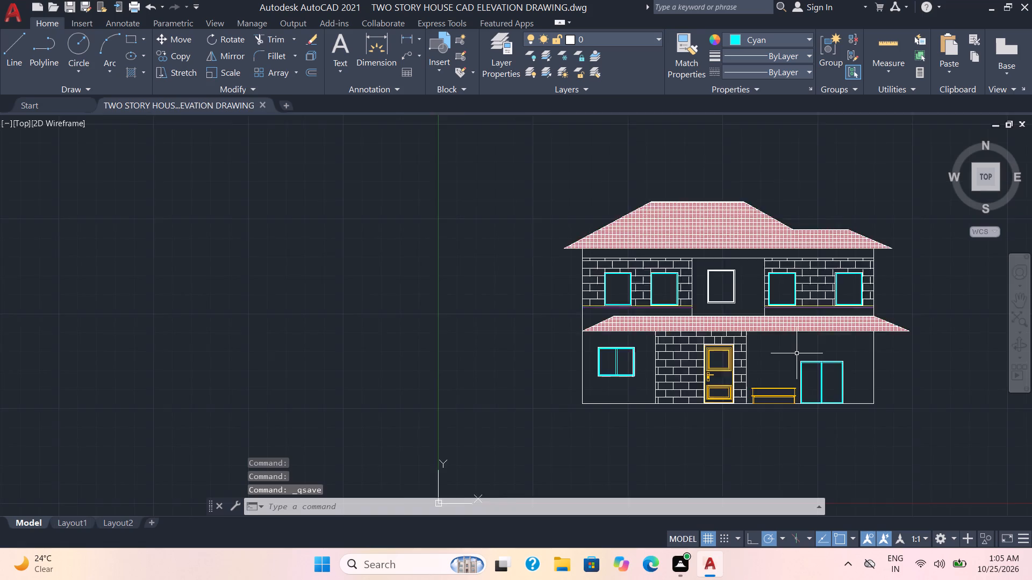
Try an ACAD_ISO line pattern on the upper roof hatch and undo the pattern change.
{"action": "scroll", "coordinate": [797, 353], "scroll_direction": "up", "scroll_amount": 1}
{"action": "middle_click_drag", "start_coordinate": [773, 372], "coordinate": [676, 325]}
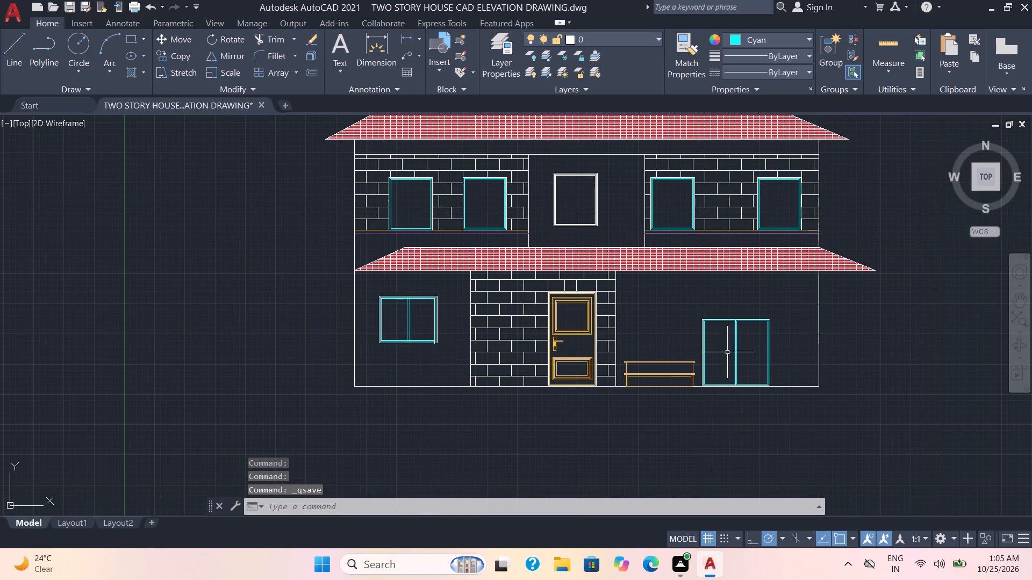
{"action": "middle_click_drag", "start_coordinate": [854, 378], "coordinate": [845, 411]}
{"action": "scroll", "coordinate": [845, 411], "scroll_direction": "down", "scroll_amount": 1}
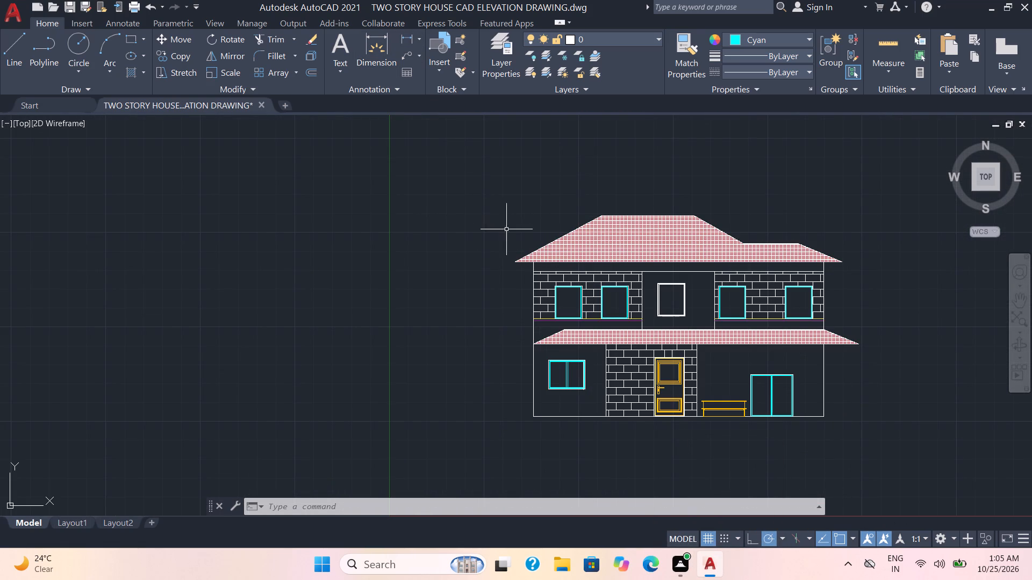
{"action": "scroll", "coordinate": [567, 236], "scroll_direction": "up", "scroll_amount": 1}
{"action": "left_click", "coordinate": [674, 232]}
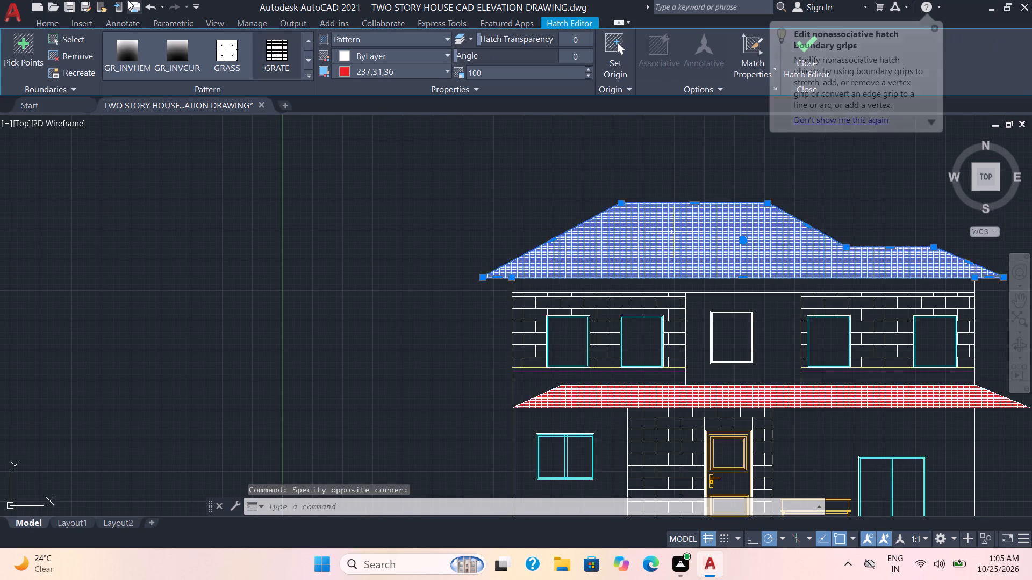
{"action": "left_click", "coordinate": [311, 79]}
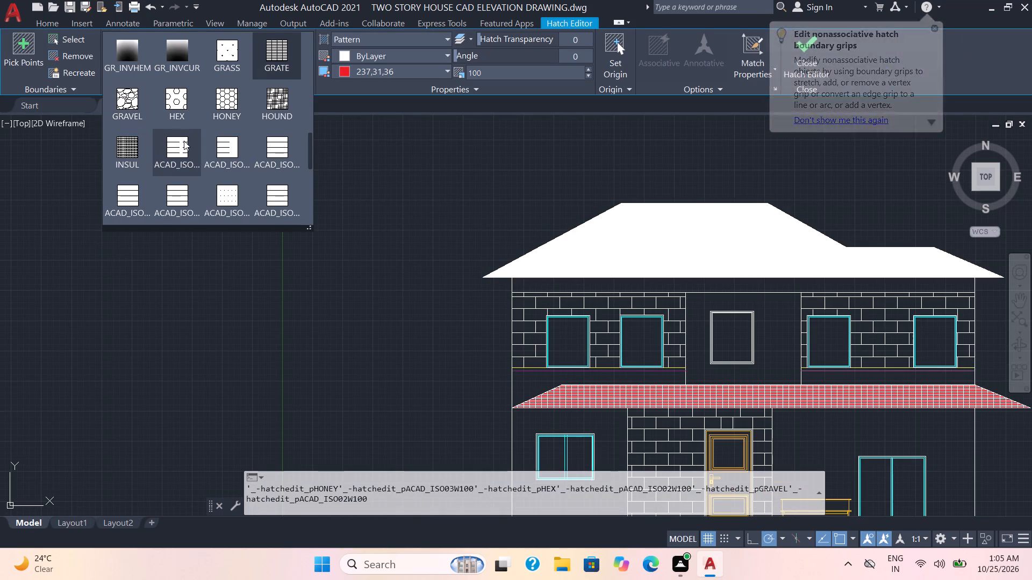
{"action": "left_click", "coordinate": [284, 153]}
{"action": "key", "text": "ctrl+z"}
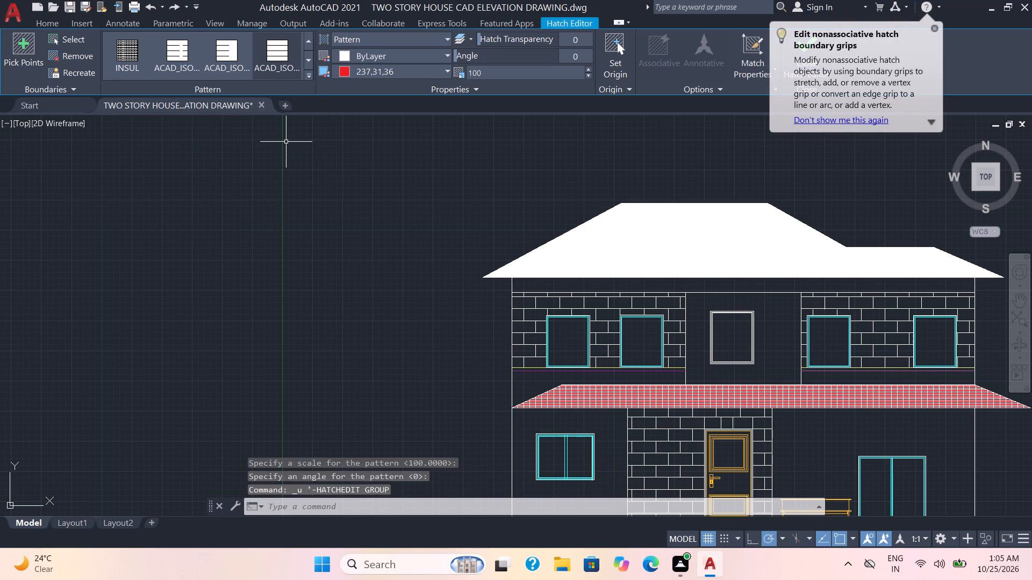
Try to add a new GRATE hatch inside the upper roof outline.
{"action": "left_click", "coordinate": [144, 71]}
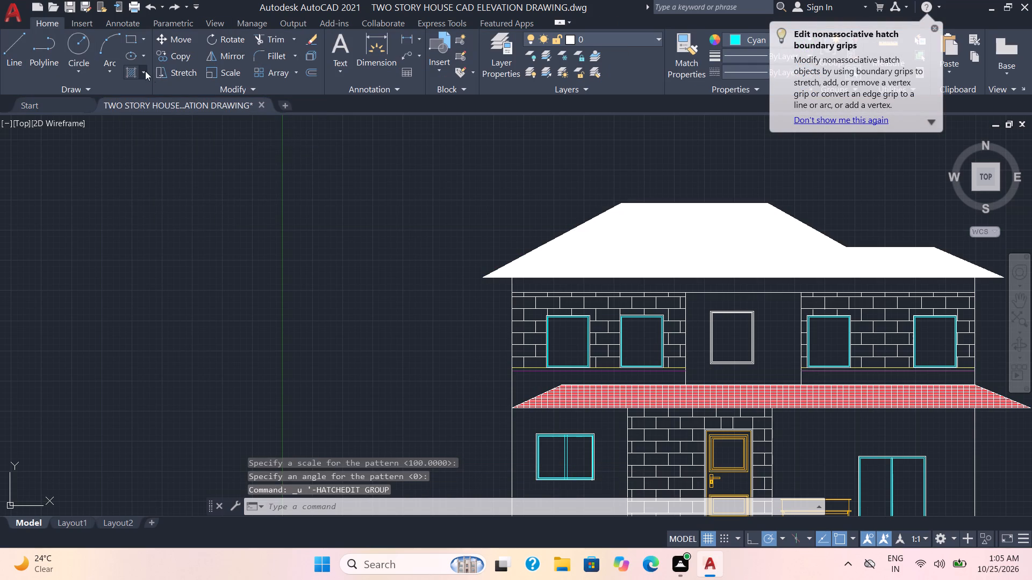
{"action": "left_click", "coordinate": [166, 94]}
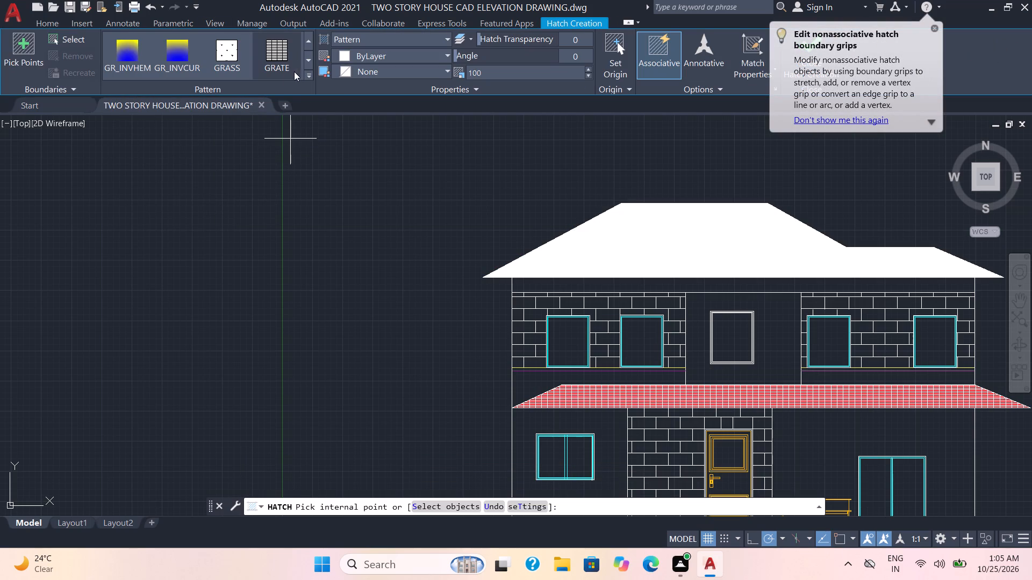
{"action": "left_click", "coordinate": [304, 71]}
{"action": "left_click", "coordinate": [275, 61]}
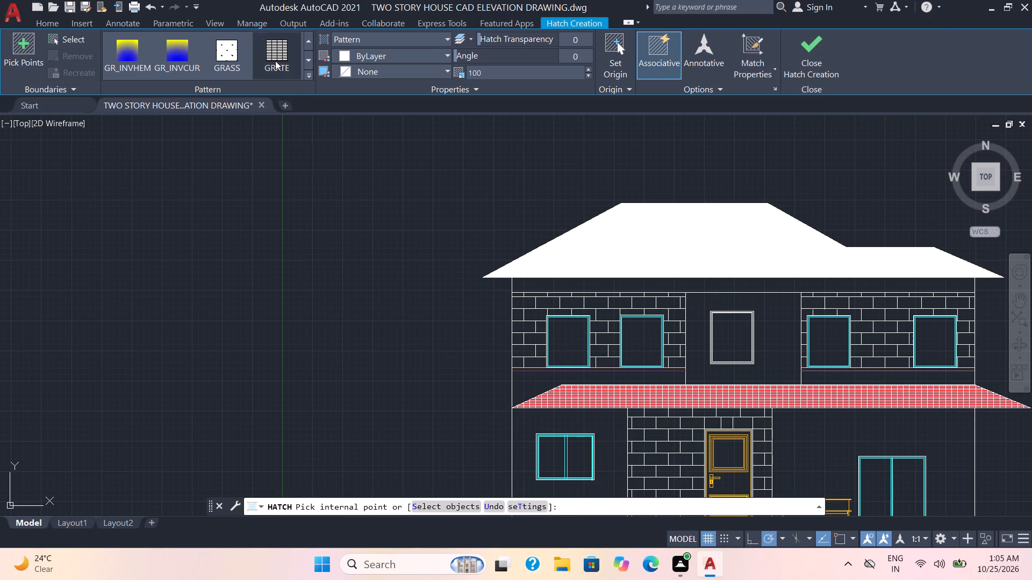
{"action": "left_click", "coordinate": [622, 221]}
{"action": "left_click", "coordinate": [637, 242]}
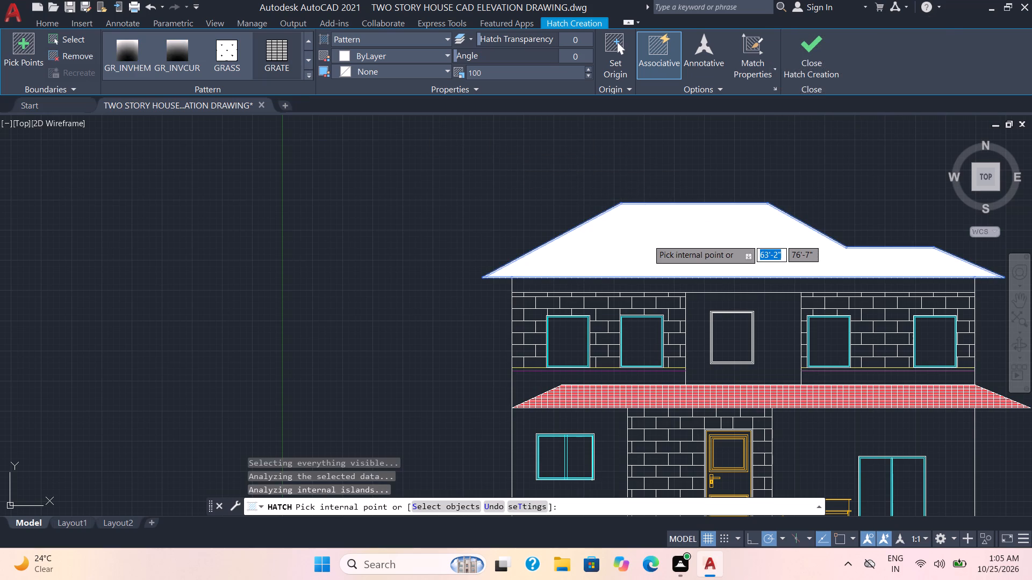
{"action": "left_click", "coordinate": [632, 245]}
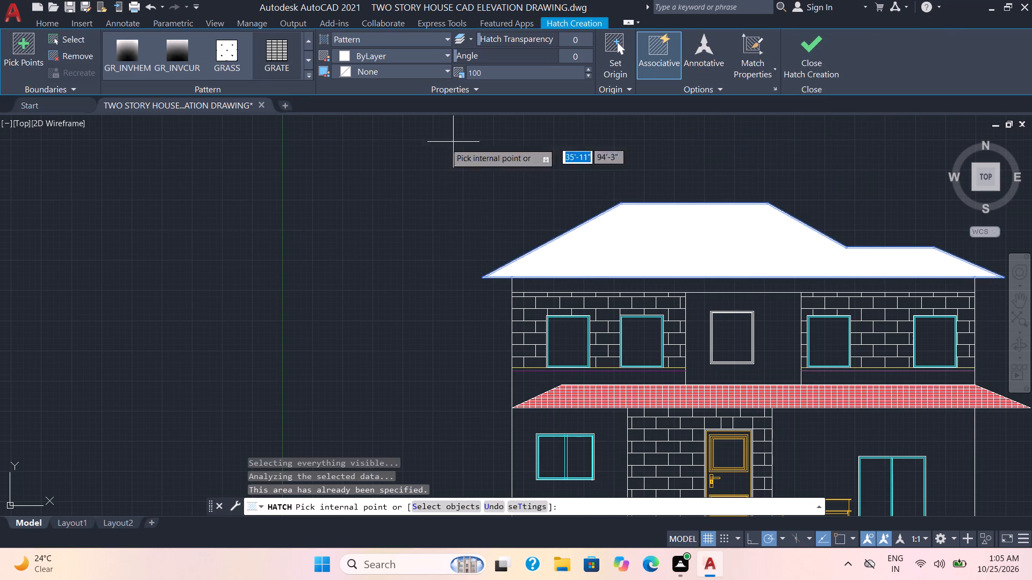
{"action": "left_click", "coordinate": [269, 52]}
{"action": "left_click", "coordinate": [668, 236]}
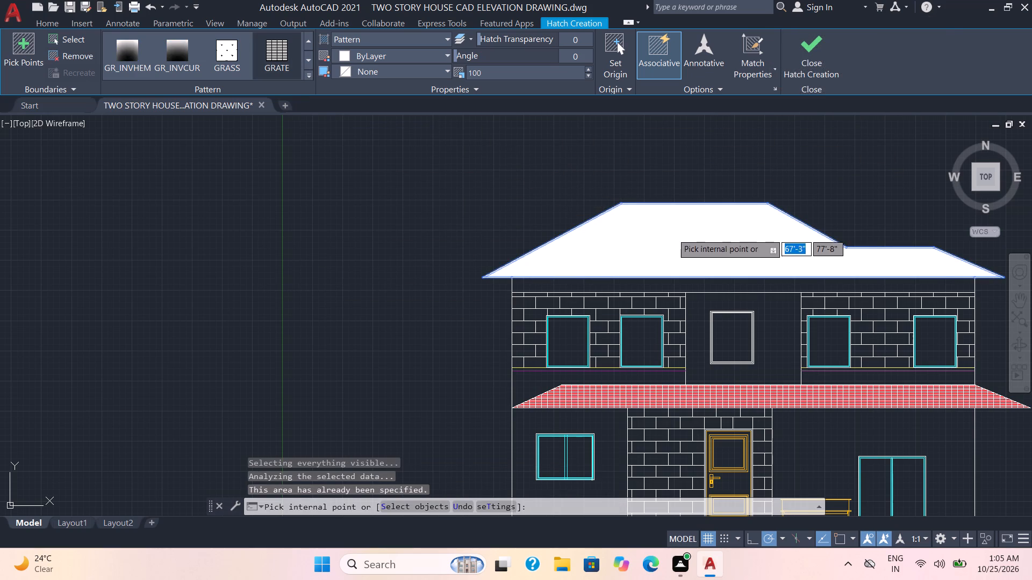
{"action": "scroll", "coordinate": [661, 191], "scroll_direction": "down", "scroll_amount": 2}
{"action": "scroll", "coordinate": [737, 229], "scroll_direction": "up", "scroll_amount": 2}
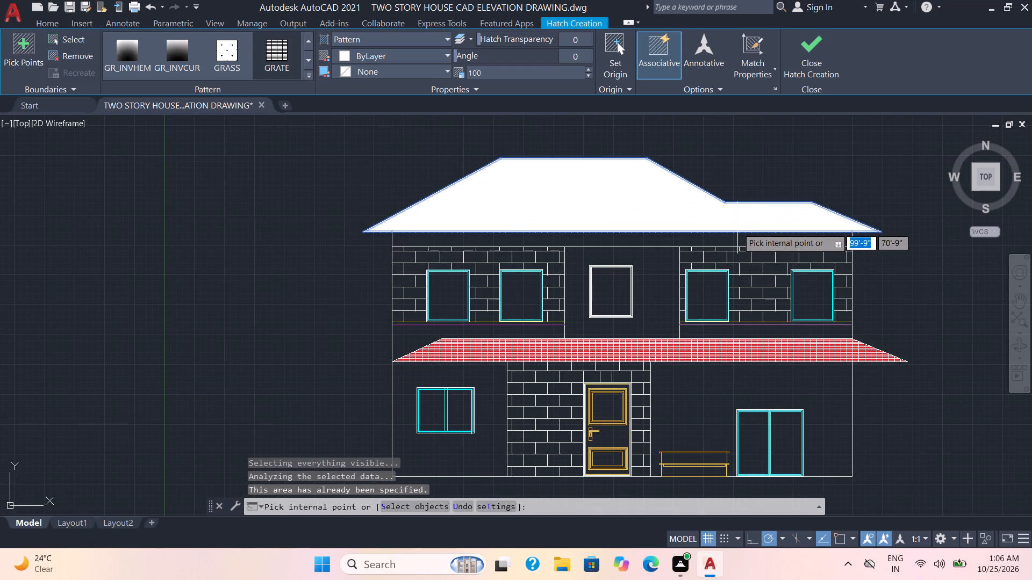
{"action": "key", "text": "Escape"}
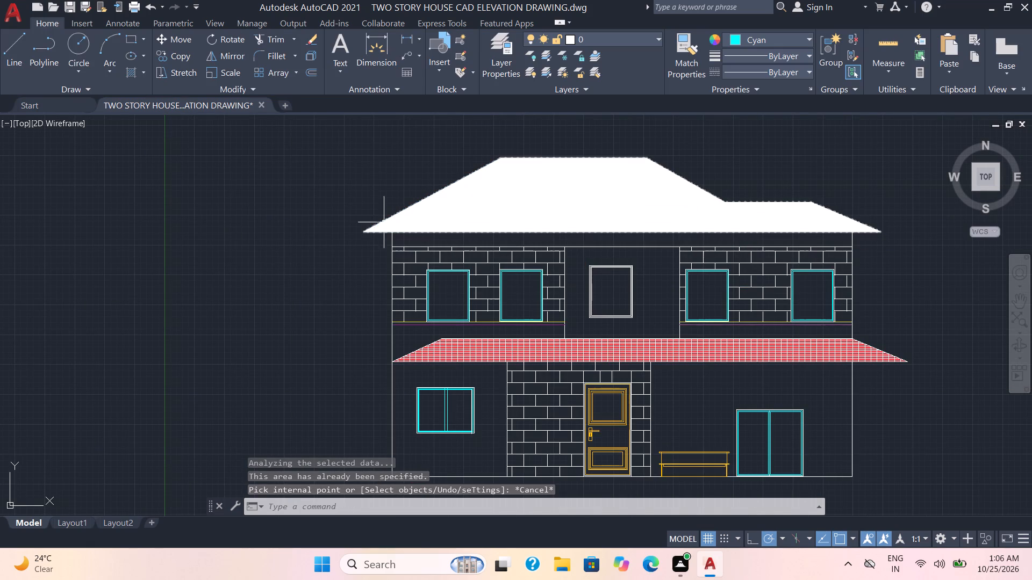
Undo the recent operations back through the last Join.
{"action": "key", "text": "ctrl+z"}
{"action": "key", "text": "ctrl+z"}
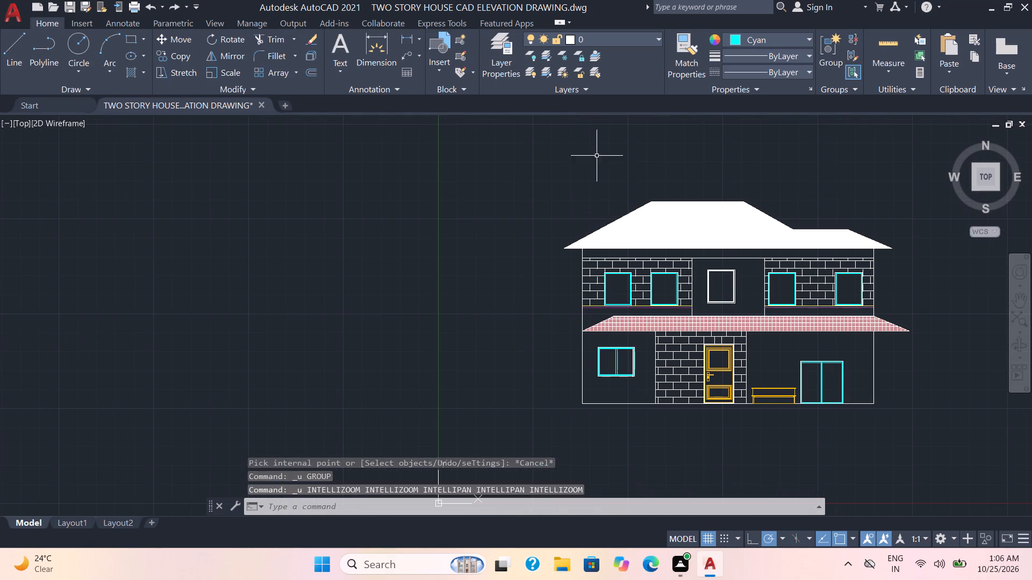
{"action": "key", "text": "ctrl+z"}
{"action": "key", "text": "ctrl+z"}
{"action": "key", "text": "ctrl+z"}
{"action": "key", "text": "ctrl+z"}
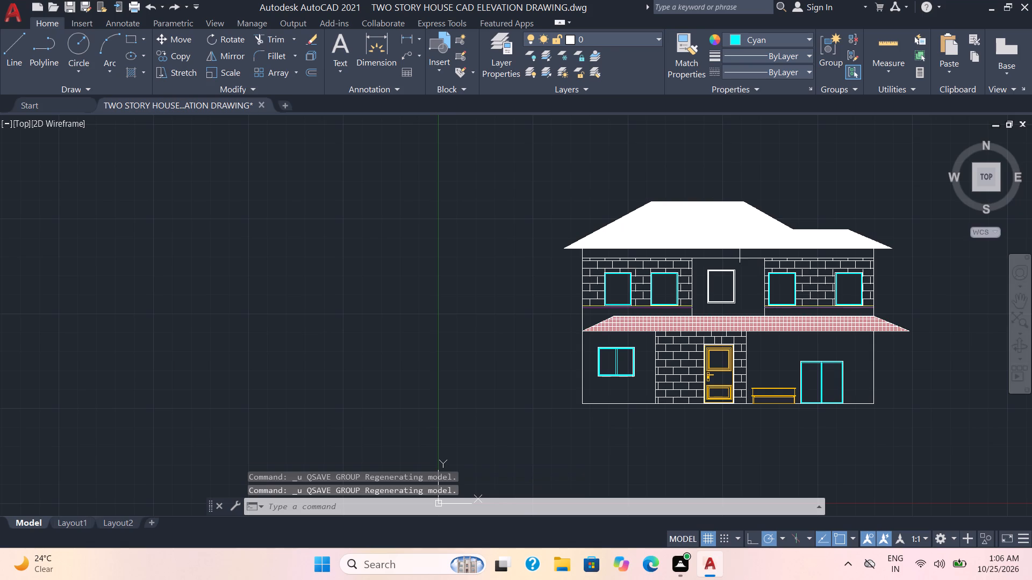
{"action": "key", "text": "ctrl+z"}
{"action": "key", "text": "ctrl+z"}
{"action": "key", "text": "ctrl+z"}
{"action": "key", "text": "ctrl+z"}
{"action": "key", "text": "ctrl+z"}
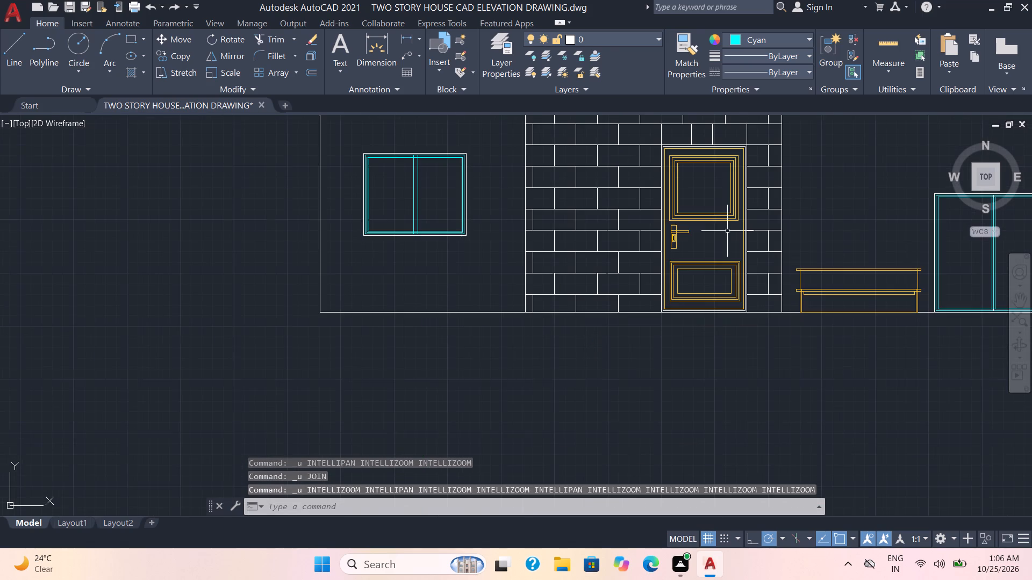
Reapply the GRATE pattern to the upper roof hatch and finish editing the hatch.
{"action": "scroll", "coordinate": [708, 193], "scroll_direction": "down", "scroll_amount": 3, "text": "ctrl"}
{"action": "scroll", "coordinate": [727, 200], "scroll_direction": "down", "scroll_amount": 2}
{"action": "middle_click_drag", "start_coordinate": [718, 184], "coordinate": [698, 266]}
{"action": "scroll", "coordinate": [696, 239], "scroll_direction": "up", "scroll_amount": 6}
{"action": "middle_click_drag", "start_coordinate": [695, 277], "coordinate": [633, 211]}
{"action": "left_click", "coordinate": [632, 209]}
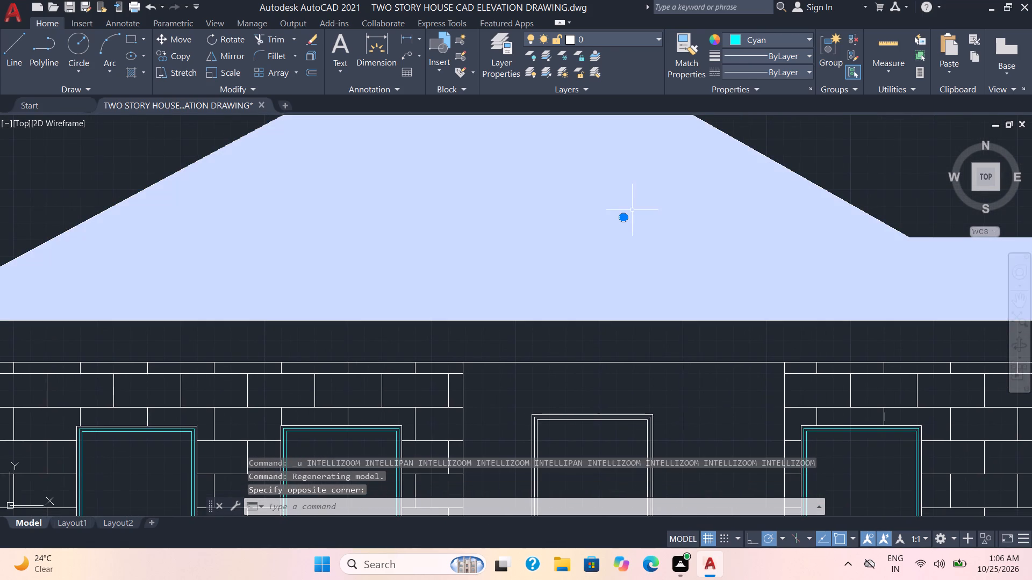
{"action": "left_click", "coordinate": [291, 52]}
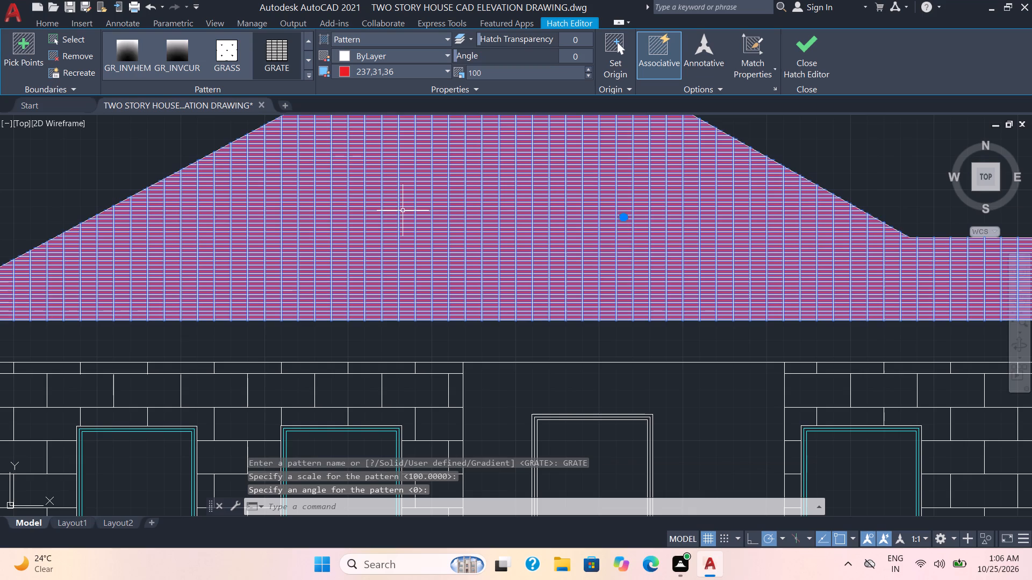
{"action": "left_click", "coordinate": [486, 232]}
{"action": "left_click", "coordinate": [794, 63]}
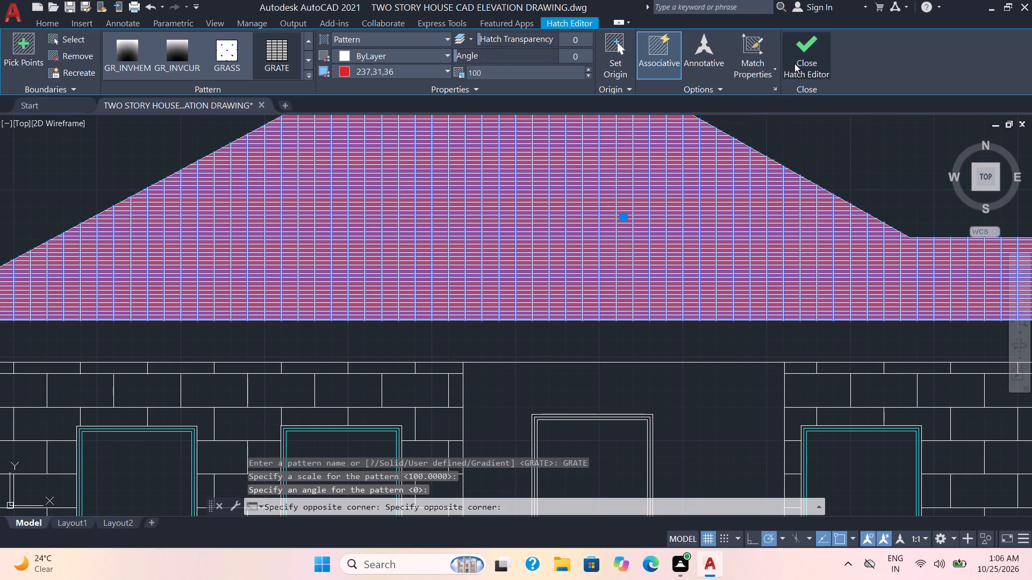
Save the house elevation drawing with the restored roof hatch.
{"action": "scroll", "coordinate": [818, 193], "scroll_direction": "down", "scroll_amount": 3}
{"action": "key", "text": "ctrl+s"}
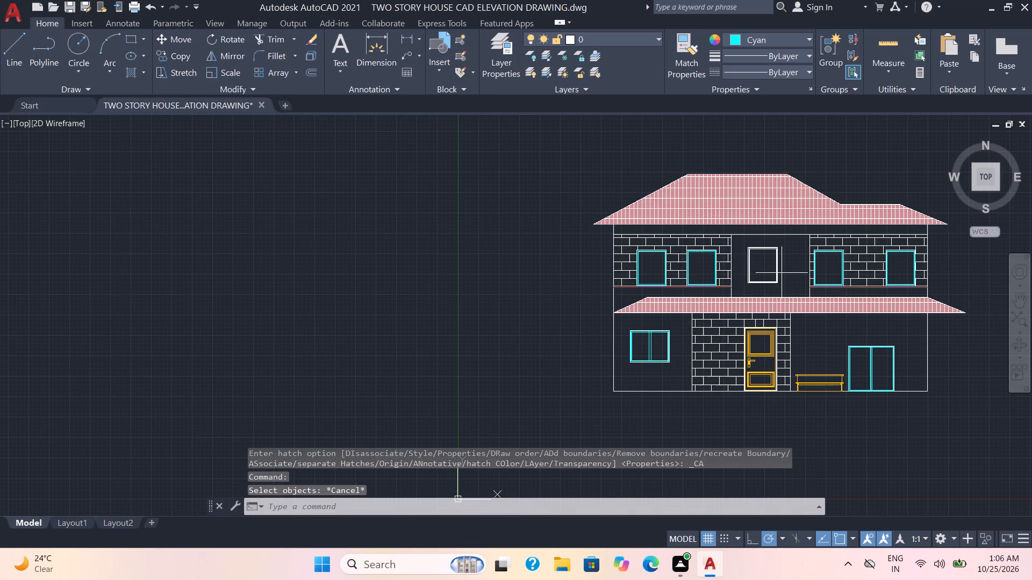
{"action": "key", "text": "ctrl+s"}
{"action": "key", "text": "ctrl+s"}
{"action": "key", "text": "ctrl+s"}
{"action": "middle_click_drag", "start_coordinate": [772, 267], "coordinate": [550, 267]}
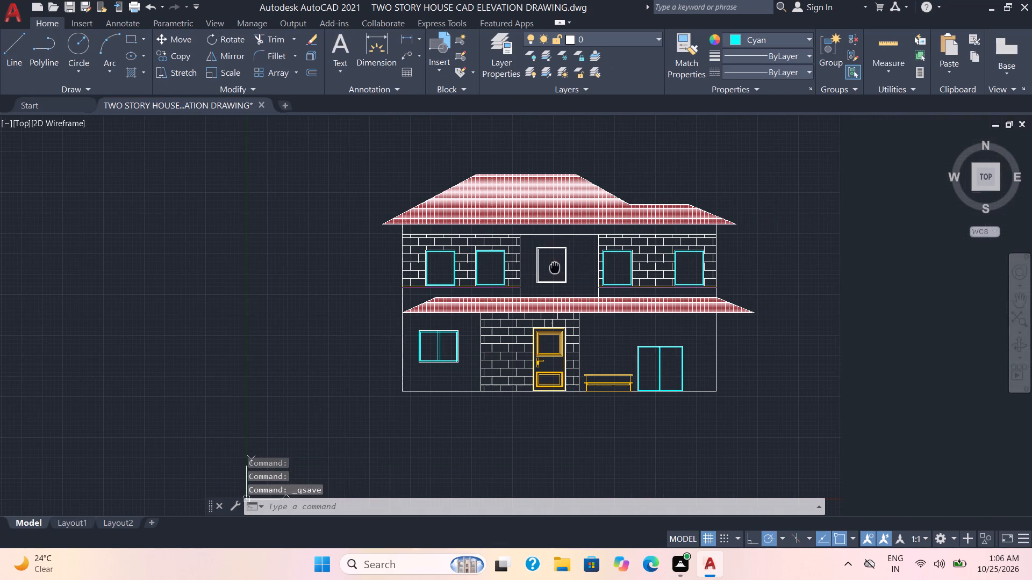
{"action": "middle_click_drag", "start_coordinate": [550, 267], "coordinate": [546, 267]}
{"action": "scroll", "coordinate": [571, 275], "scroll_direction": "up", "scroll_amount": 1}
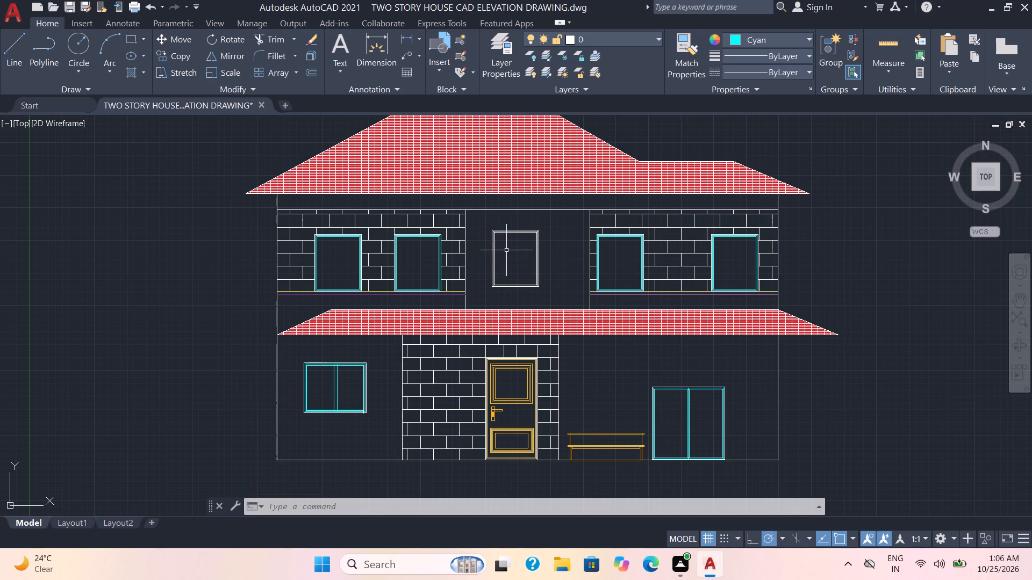
Change the two inner frame rectangles of the upper floor's middle window to cyan.
{"action": "scroll", "coordinate": [494, 247], "scroll_direction": "up", "scroll_amount": 3}
{"action": "scroll", "coordinate": [564, 202], "scroll_direction": "up", "scroll_amount": 1}
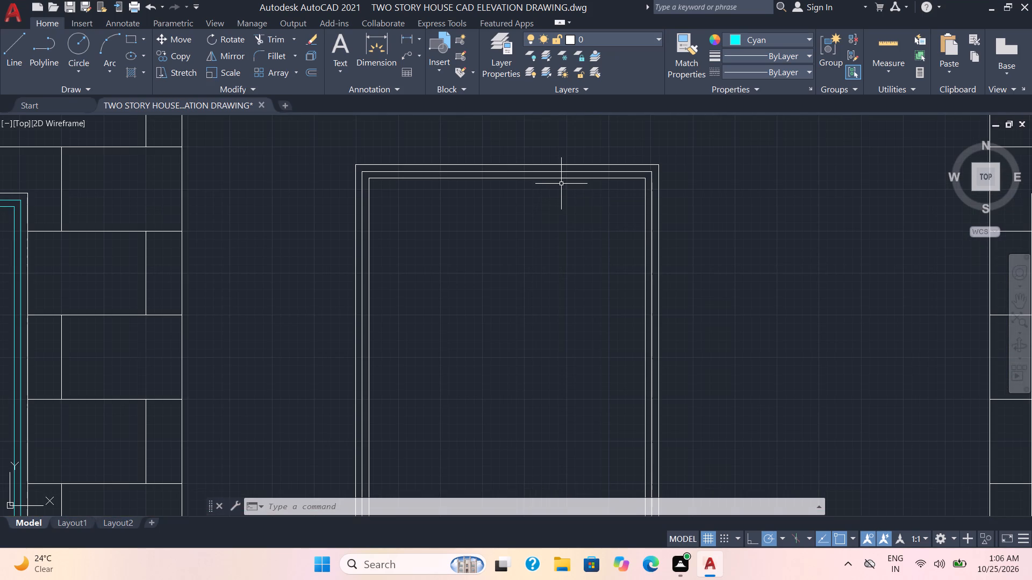
{"action": "left_click", "coordinate": [561, 179]}
{"action": "left_click", "coordinate": [561, 172]}
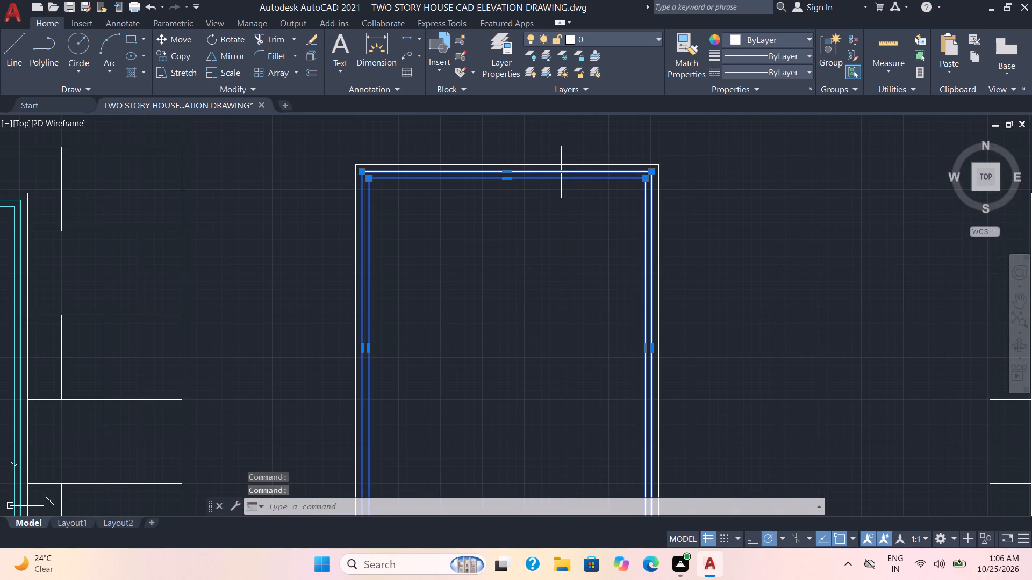
{"action": "left_click", "coordinate": [772, 39]}
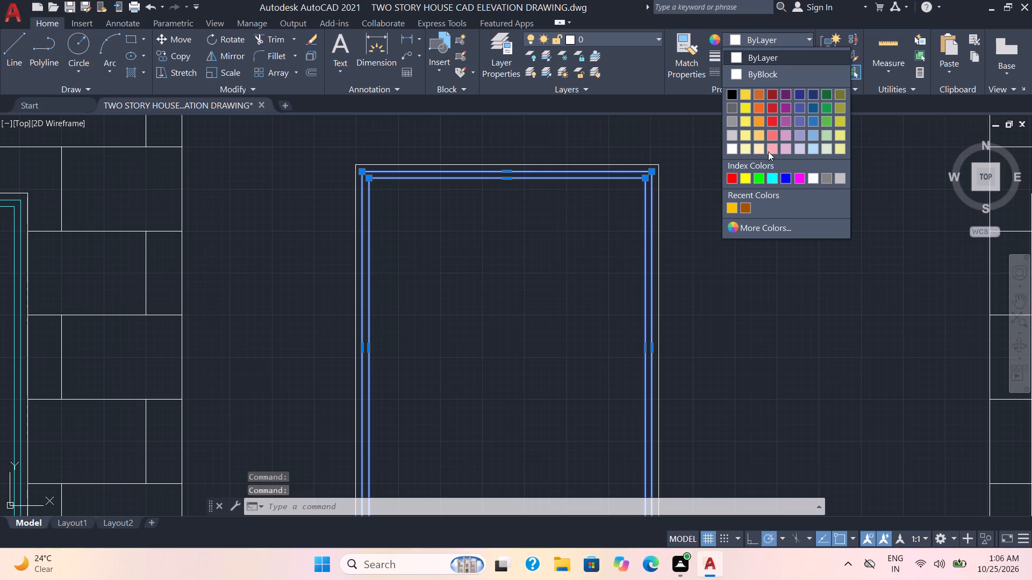
{"action": "left_click", "coordinate": [777, 181]}
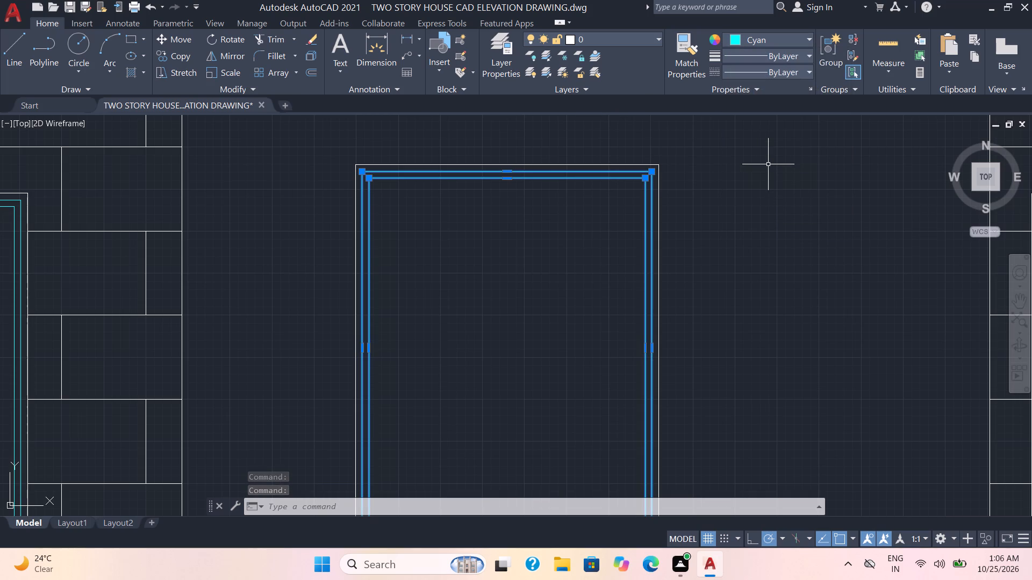
{"action": "left_click", "coordinate": [318, 224]}
{"action": "key", "text": "Escape"}
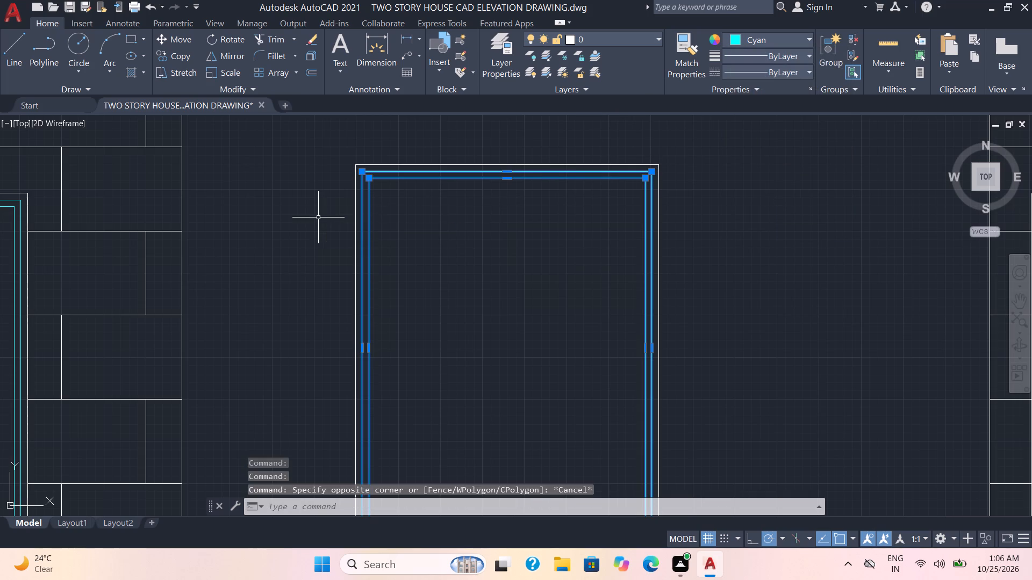
{"action": "key", "text": "Escape"}
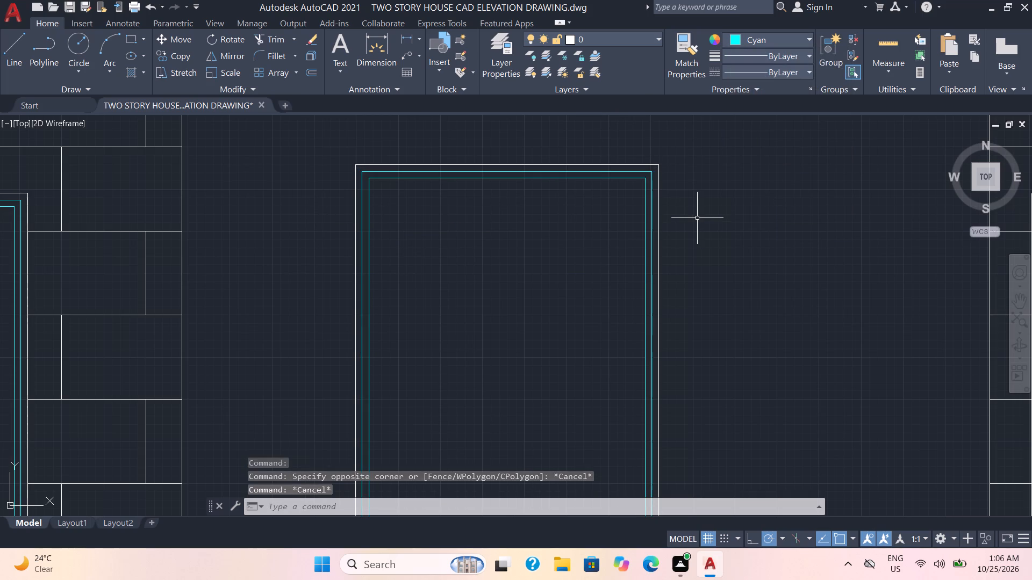
Save the house elevation drawing.
{"action": "key", "text": "ctrl+s"}
{"action": "key", "text": "ctrl+s"}
Examine the upper-floor window frames and the surrounding brickwork across the elevation.
{"action": "scroll", "coordinate": [683, 216], "scroll_direction": "down", "scroll_amount": 3}
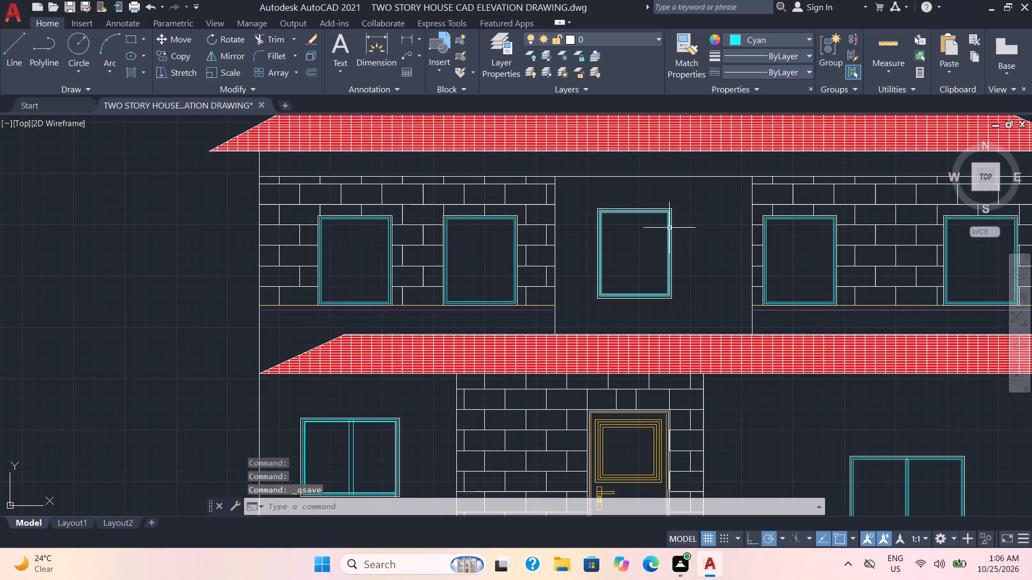
{"action": "scroll", "coordinate": [723, 249], "scroll_direction": "up", "scroll_amount": 2}
{"action": "middle_click_drag", "start_coordinate": [722, 256], "coordinate": [314, 267]}
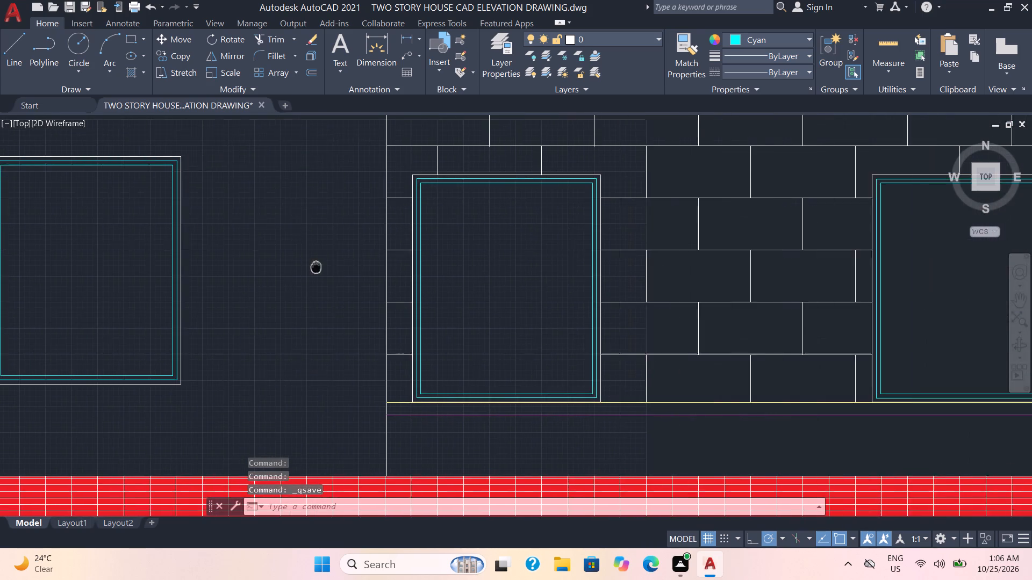
{"action": "middle_click_drag", "start_coordinate": [314, 267], "coordinate": [313, 267]}
{"action": "scroll", "coordinate": [532, 278], "scroll_direction": "up", "scroll_amount": 1}
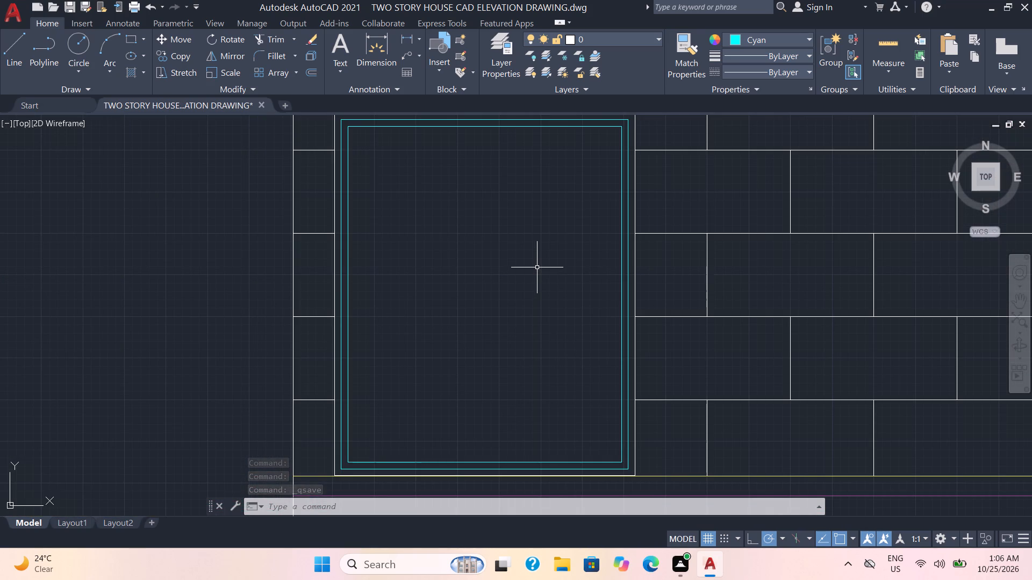
{"action": "scroll", "coordinate": [433, 229], "scroll_direction": "down", "scroll_amount": 5}
{"action": "scroll", "coordinate": [433, 237], "scroll_direction": "up", "scroll_amount": 1}
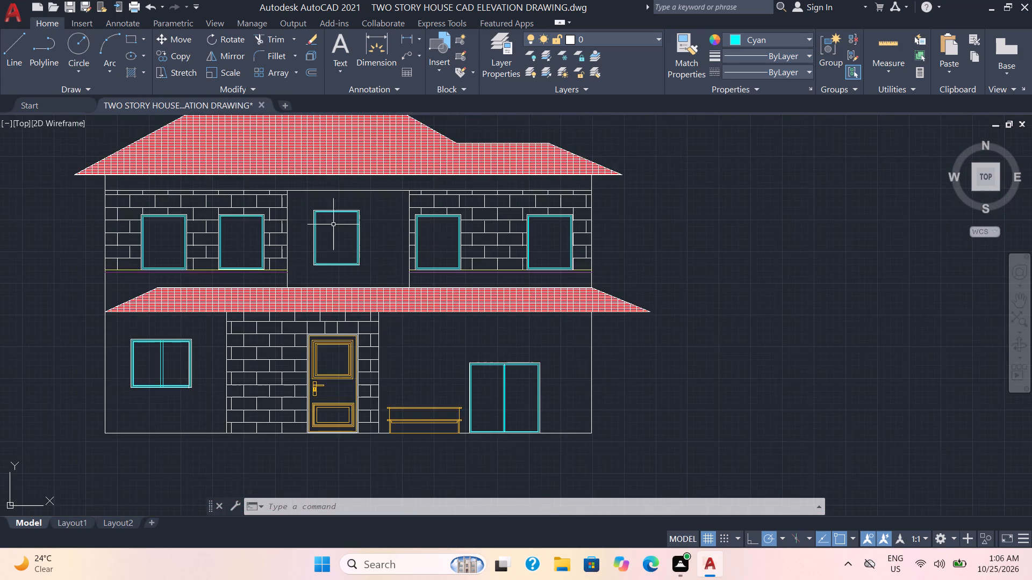
{"action": "scroll", "coordinate": [333, 224], "scroll_direction": "up", "scroll_amount": 1}
{"action": "middle_click_drag", "start_coordinate": [276, 211], "coordinate": [583, 226]}
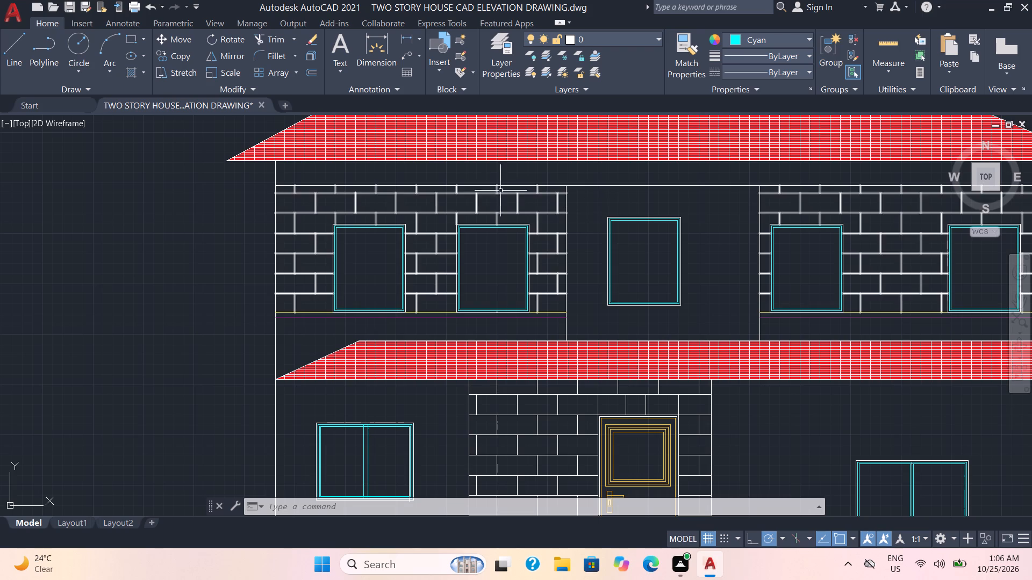
{"action": "scroll", "coordinate": [514, 194], "scroll_direction": "down", "scroll_amount": 1}
{"action": "scroll", "coordinate": [467, 213], "scroll_direction": "up", "scroll_amount": 3}
Join the eight line segments outlining the upper roof, including its sloped, ridge and eave edges, into one polyline.
{"action": "middle_click_drag", "start_coordinate": [254, 132], "coordinate": [510, 298]}
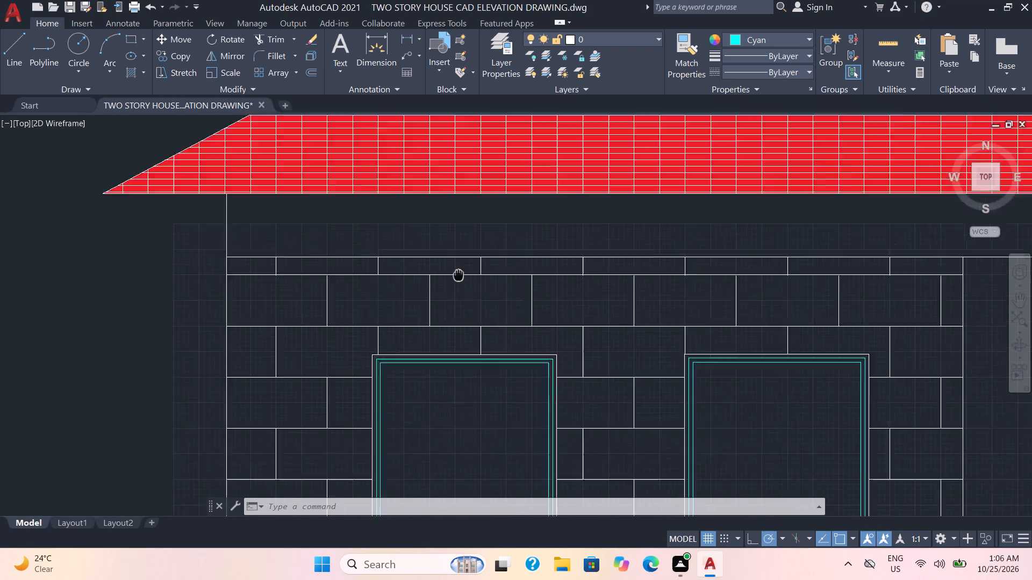
{"action": "middle_click_drag", "start_coordinate": [510, 298], "coordinate": [893, 405]}
{"action": "scroll", "coordinate": [772, 328], "scroll_direction": "up", "scroll_amount": 2}
{"action": "scroll", "coordinate": [440, 270], "scroll_direction": "up", "scroll_amount": 3}
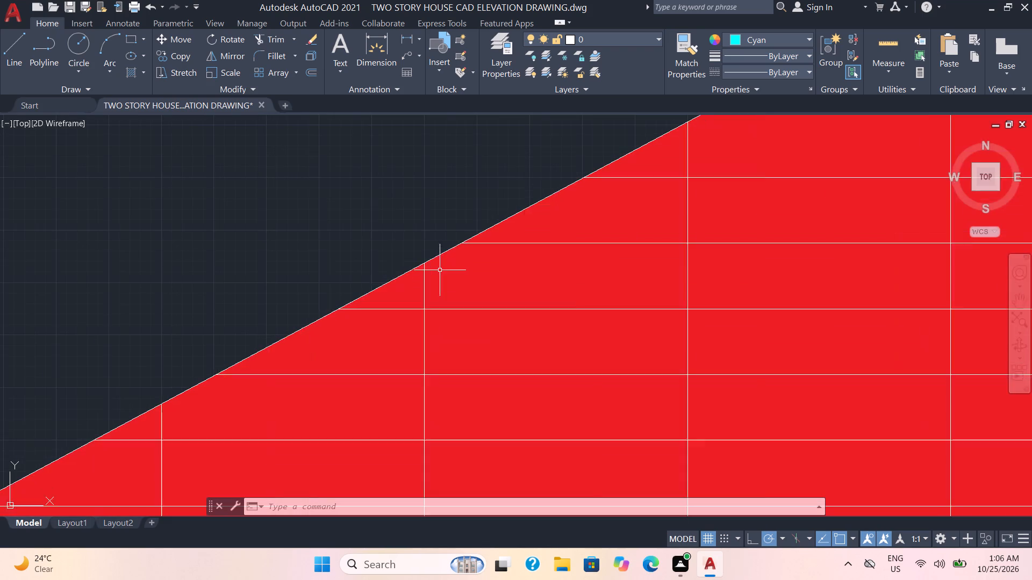
{"action": "left_click", "coordinate": [335, 310]}
{"action": "scroll", "coordinate": [542, 287], "scroll_direction": "down", "scroll_amount": 4}
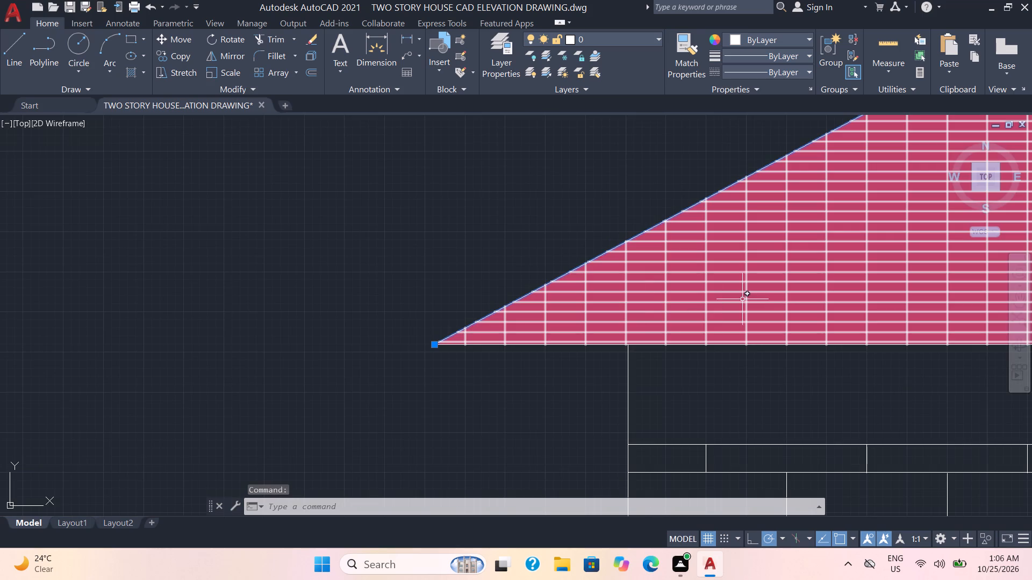
{"action": "middle_click_drag", "start_coordinate": [743, 299], "coordinate": [515, 321]}
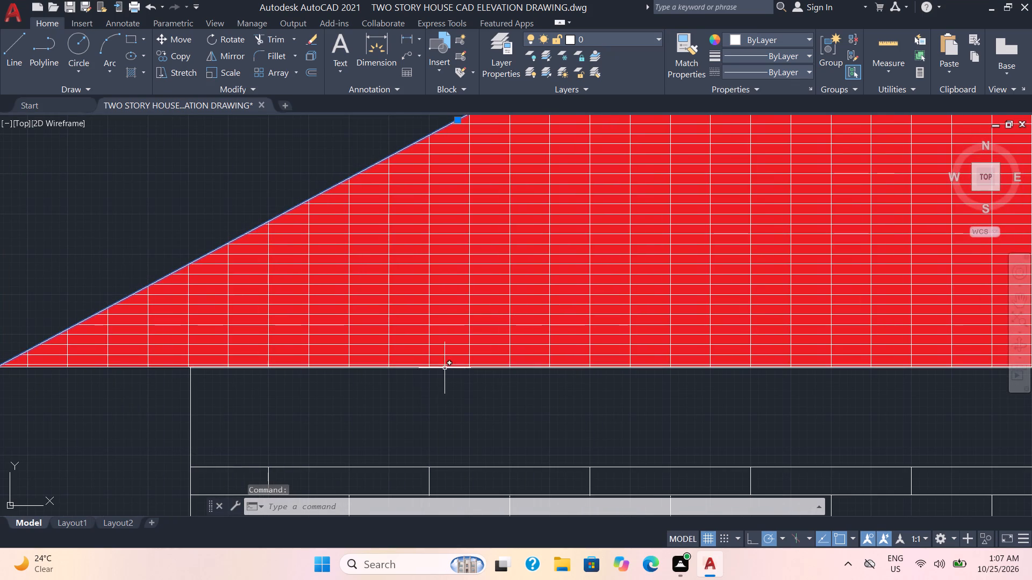
{"action": "left_click", "coordinate": [445, 367]}
{"action": "scroll", "coordinate": [124, 356], "scroll_direction": "up", "scroll_amount": 3}
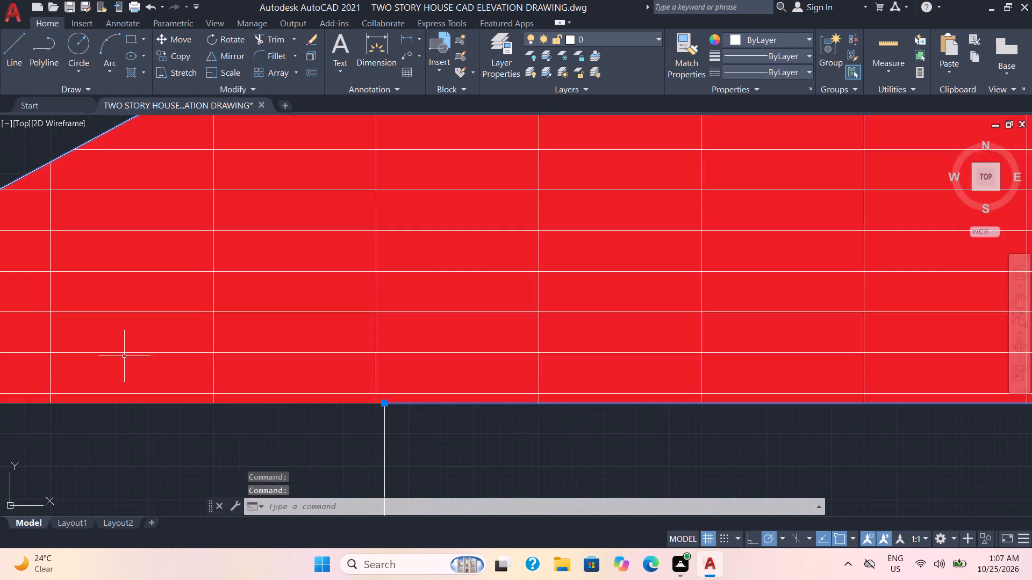
{"action": "left_click", "coordinate": [110, 403]}
{"action": "scroll", "coordinate": [404, 323], "scroll_direction": "down", "scroll_amount": 4}
{"action": "middle_click_drag", "start_coordinate": [669, 226], "coordinate": [105, 495]}
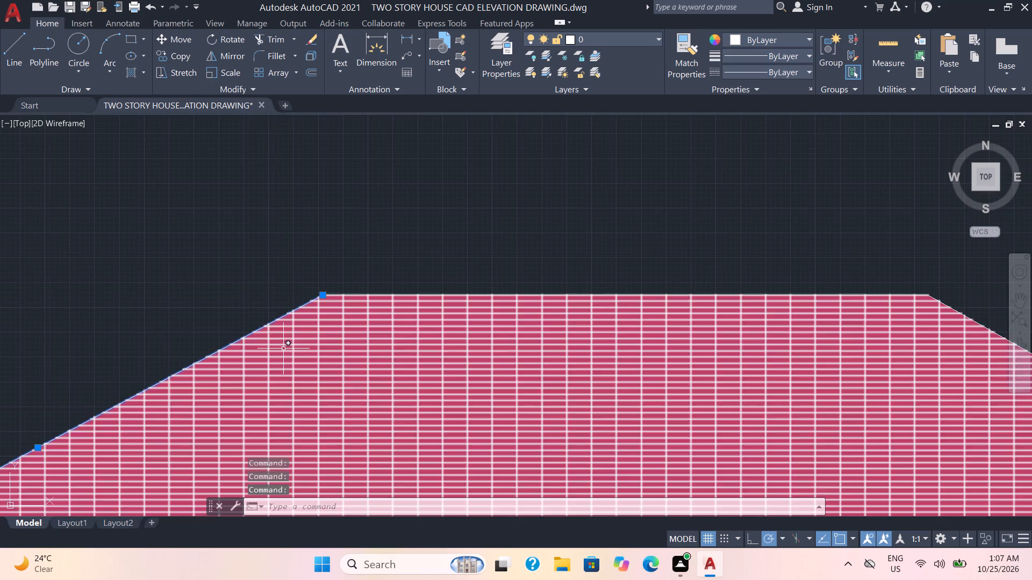
{"action": "scroll", "coordinate": [342, 340], "scroll_direction": "up", "scroll_amount": 2}
{"action": "middle_click_drag", "start_coordinate": [584, 259], "coordinate": [491, 324]}
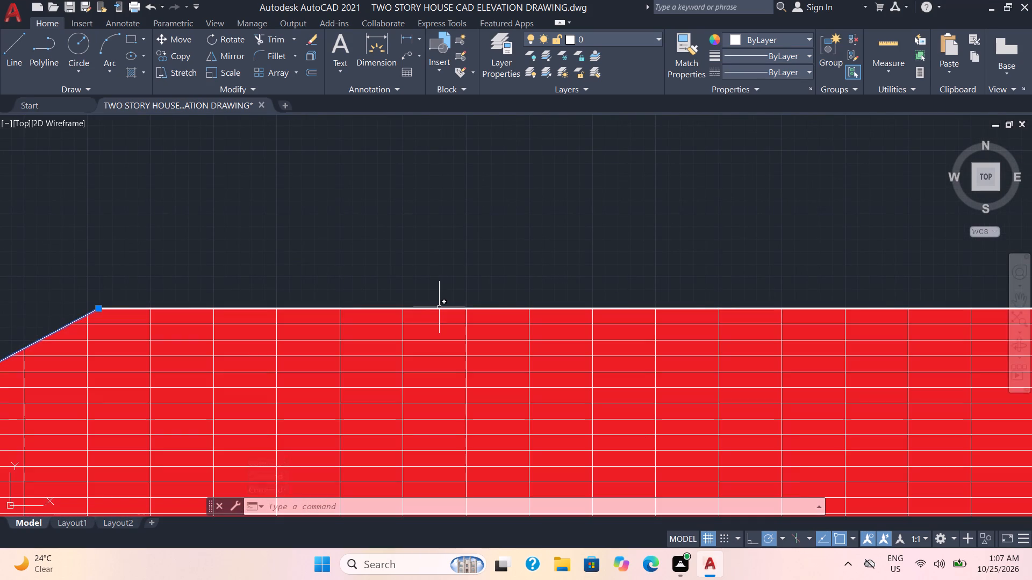
{"action": "scroll", "coordinate": [410, 317], "scroll_direction": "up", "scroll_amount": 2}
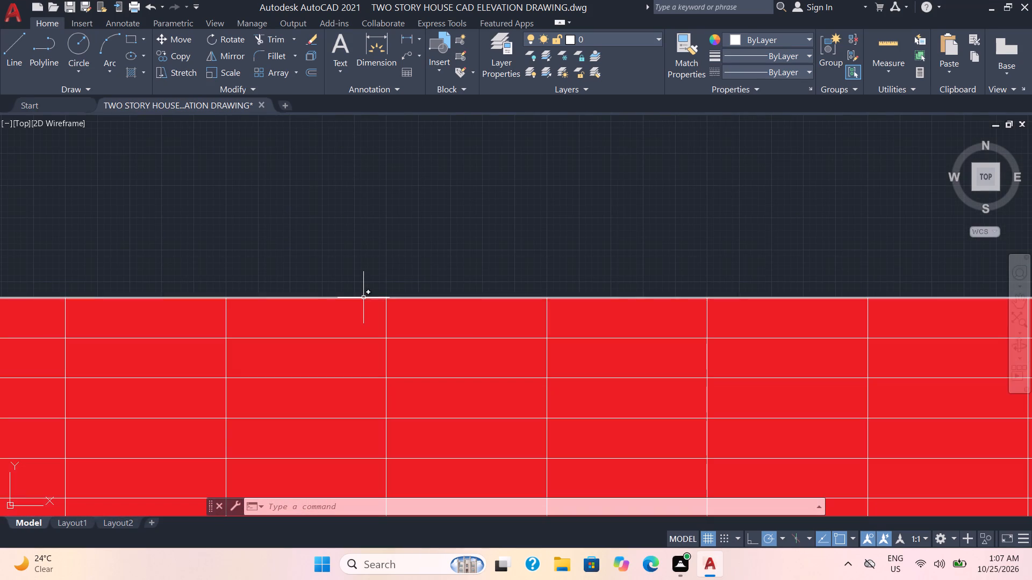
{"action": "left_click", "coordinate": [363, 298]}
{"action": "left_click", "coordinate": [379, 298]}
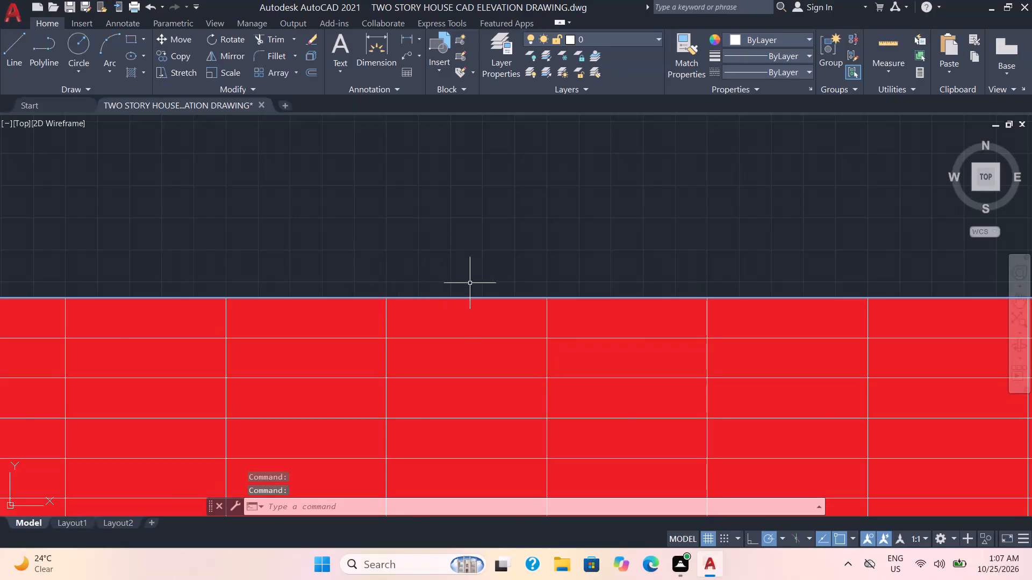
{"action": "scroll", "coordinate": [475, 285], "scroll_direction": "down", "scroll_amount": 1}
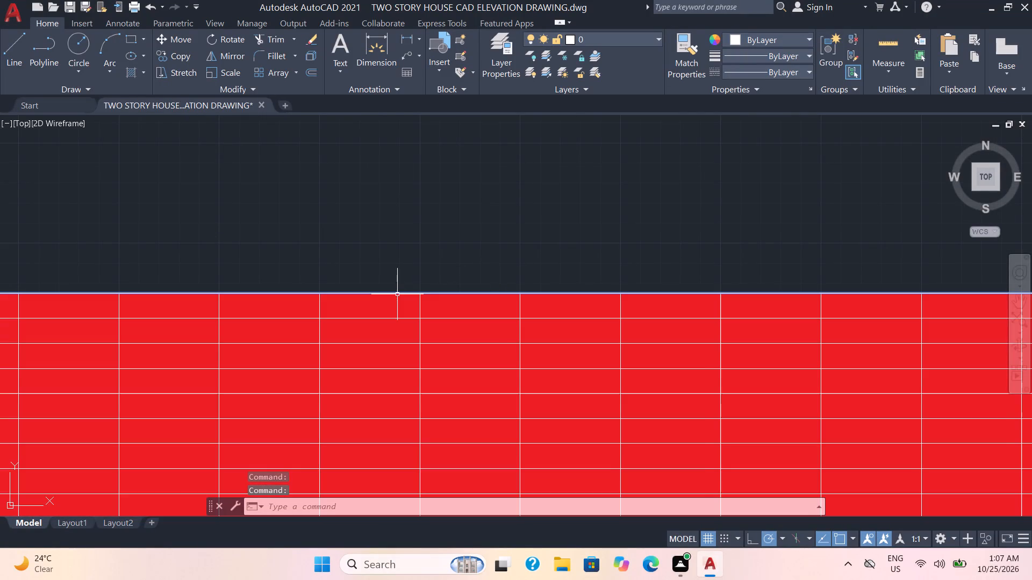
{"action": "left_click", "coordinate": [397, 294]}
{"action": "scroll", "coordinate": [398, 289], "scroll_direction": "up", "scroll_amount": 2}
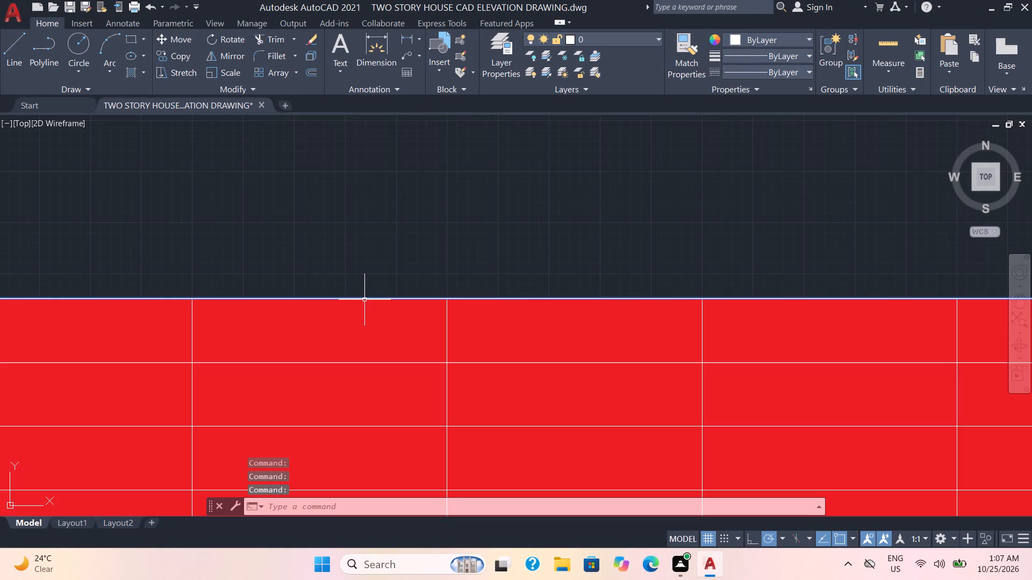
{"action": "left_click", "coordinate": [364, 298]}
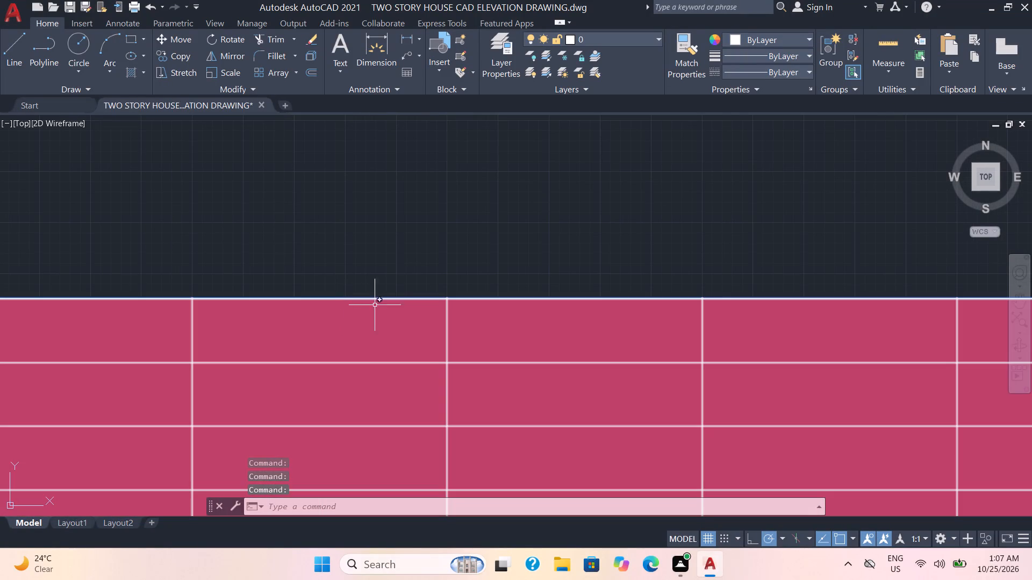
{"action": "scroll", "coordinate": [353, 287], "scroll_direction": "up", "scroll_amount": 1}
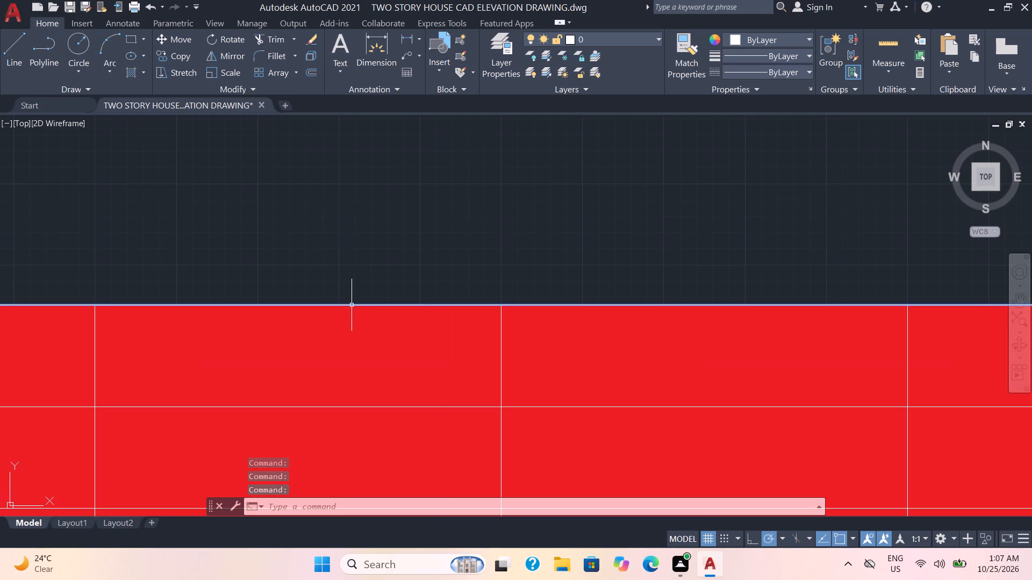
{"action": "left_click", "coordinate": [352, 305]}
{"action": "scroll", "coordinate": [560, 258], "scroll_direction": "down", "scroll_amount": 3}
{"action": "scroll", "coordinate": [664, 264], "scroll_direction": "down", "scroll_amount": 1}
{"action": "middle_click_drag", "start_coordinate": [664, 264], "coordinate": [0, 277]}
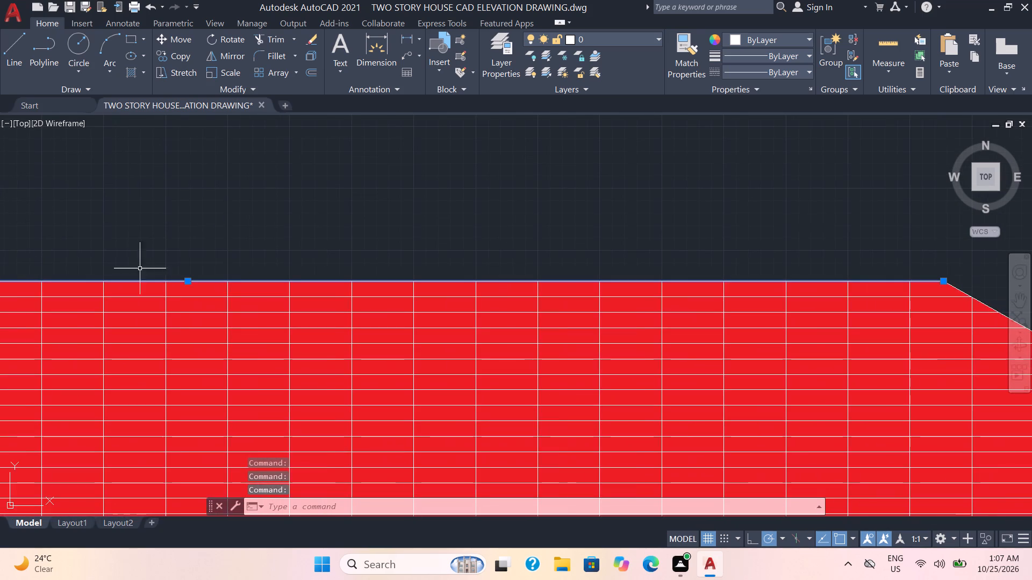
{"action": "scroll", "coordinate": [1030, 227], "scroll_direction": "down", "scroll_amount": 1}
{"action": "middle_click_drag", "start_coordinate": [922, 305], "coordinate": [77, 298]}
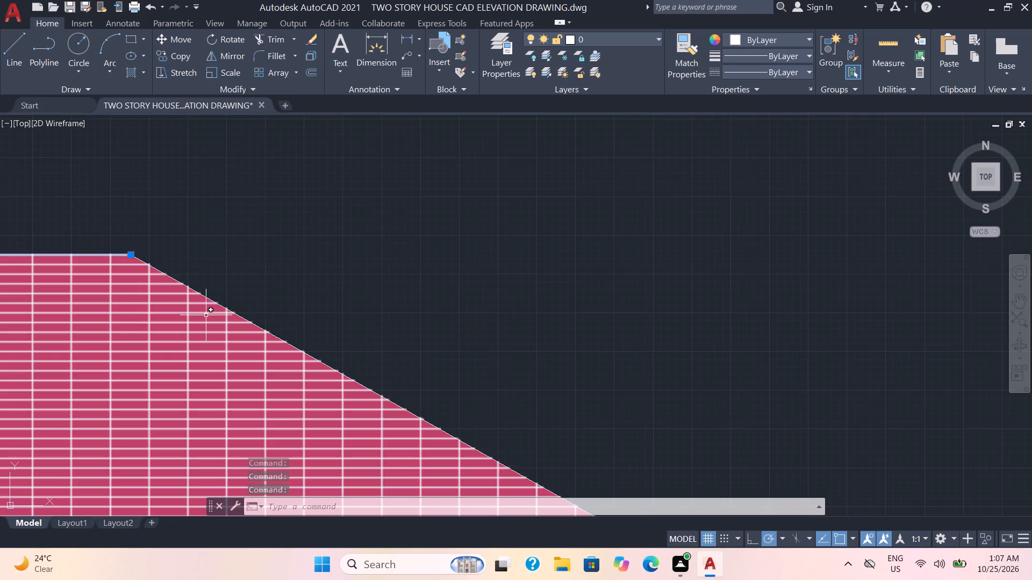
{"action": "scroll", "coordinate": [241, 312], "scroll_direction": "up", "scroll_amount": 3}
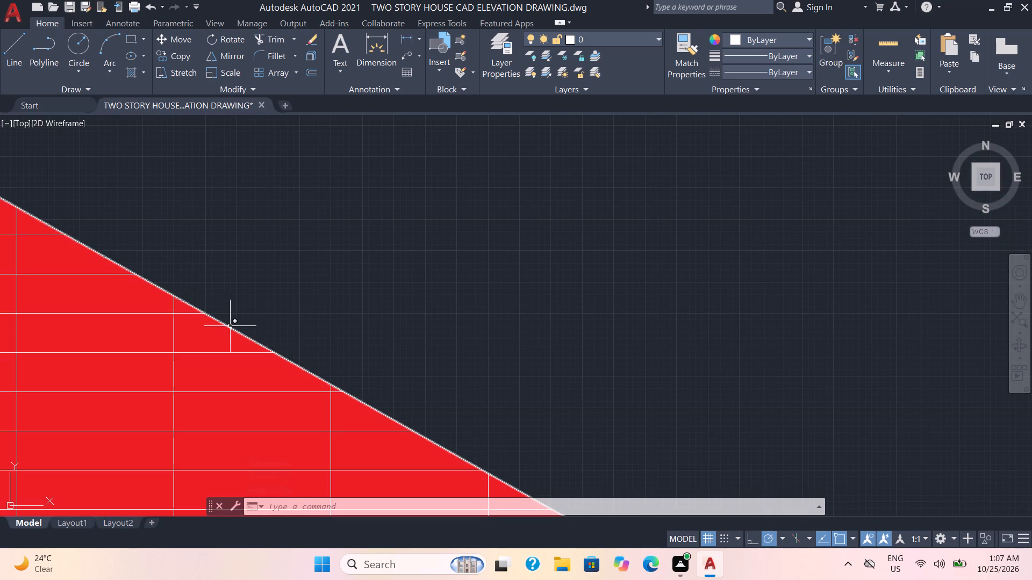
{"action": "left_click", "coordinate": [231, 327]}
{"action": "scroll", "coordinate": [397, 265], "scroll_direction": "down", "scroll_amount": 4}
{"action": "middle_click_drag", "start_coordinate": [576, 331], "coordinate": [114, 297]}
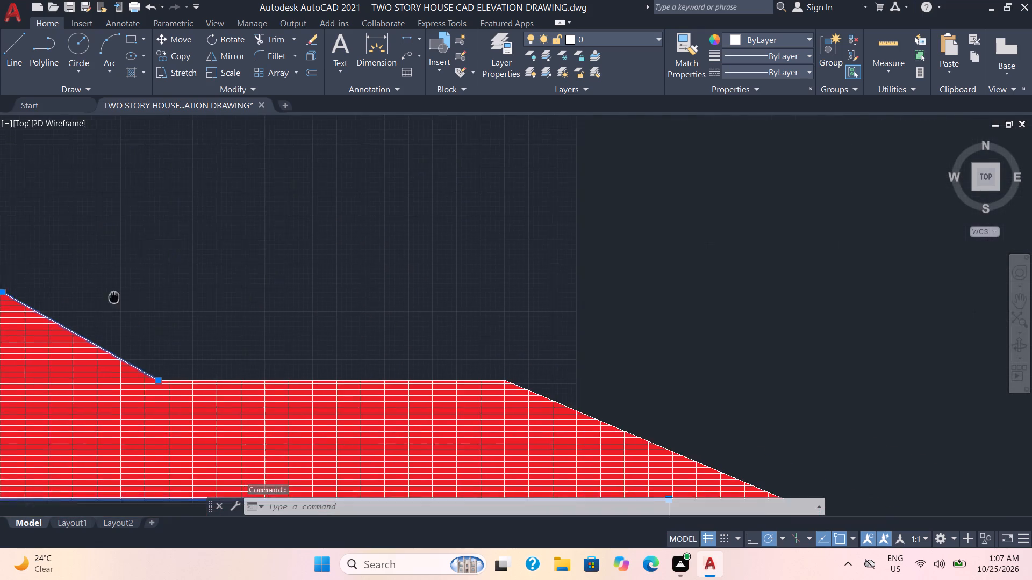
{"action": "middle_click_drag", "start_coordinate": [114, 297], "coordinate": [113, 297]}
{"action": "scroll", "coordinate": [289, 373], "scroll_direction": "up", "scroll_amount": 3}
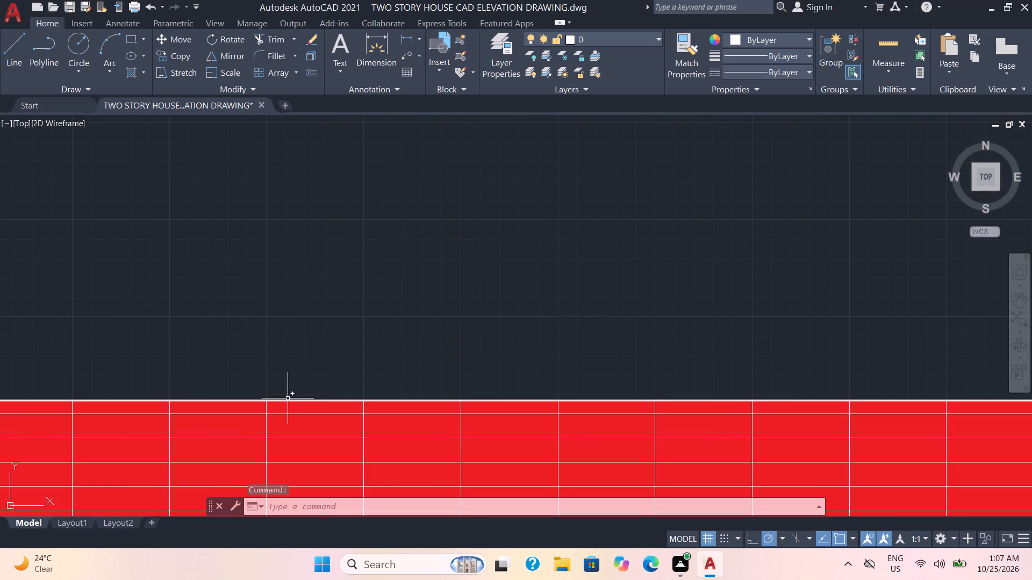
{"action": "left_click", "coordinate": [288, 402]}
{"action": "scroll", "coordinate": [587, 327], "scroll_direction": "down", "scroll_amount": 4}
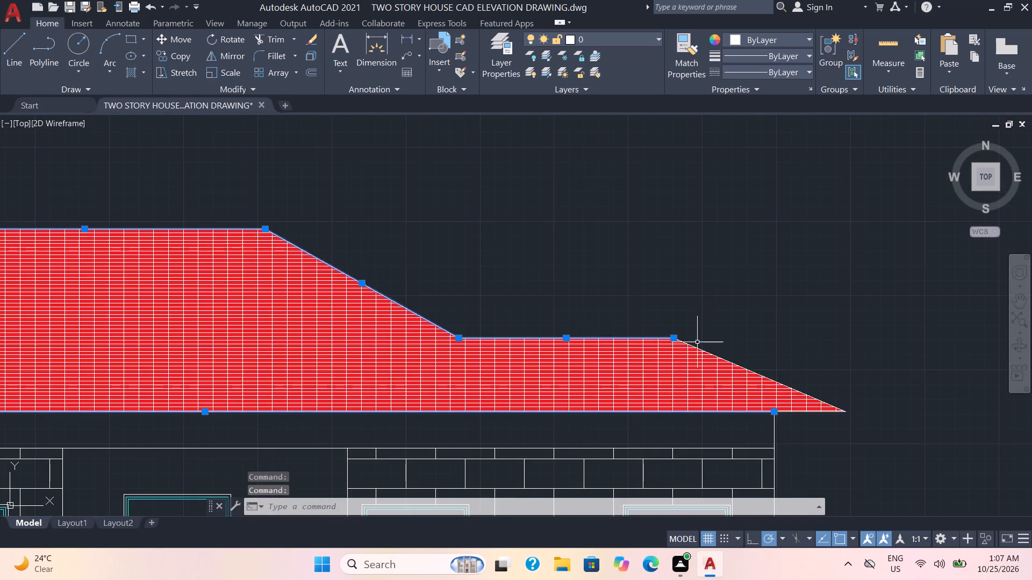
{"action": "scroll", "coordinate": [707, 356], "scroll_direction": "up", "scroll_amount": 3}
{"action": "left_click", "coordinate": [752, 368]}
{"action": "scroll", "coordinate": [846, 396], "scroll_direction": "down", "scroll_amount": 3}
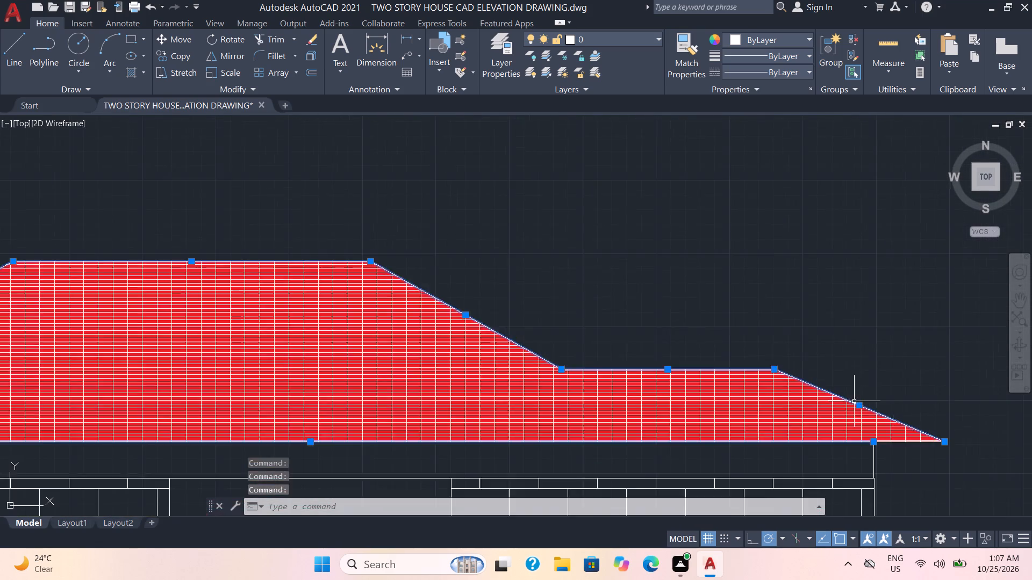
{"action": "scroll", "coordinate": [855, 401], "scroll_direction": "down", "scroll_amount": 1}
{"action": "scroll", "coordinate": [903, 426], "scroll_direction": "up", "scroll_amount": 4}
{"action": "left_click", "coordinate": [858, 425]}
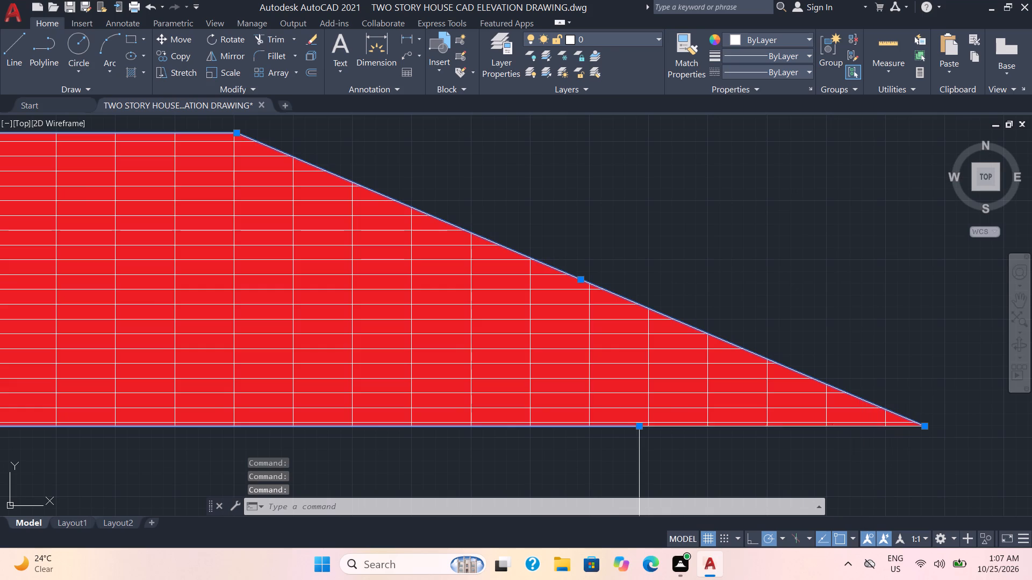
{"action": "scroll", "coordinate": [680, 361], "scroll_direction": "down", "scroll_amount": 5}
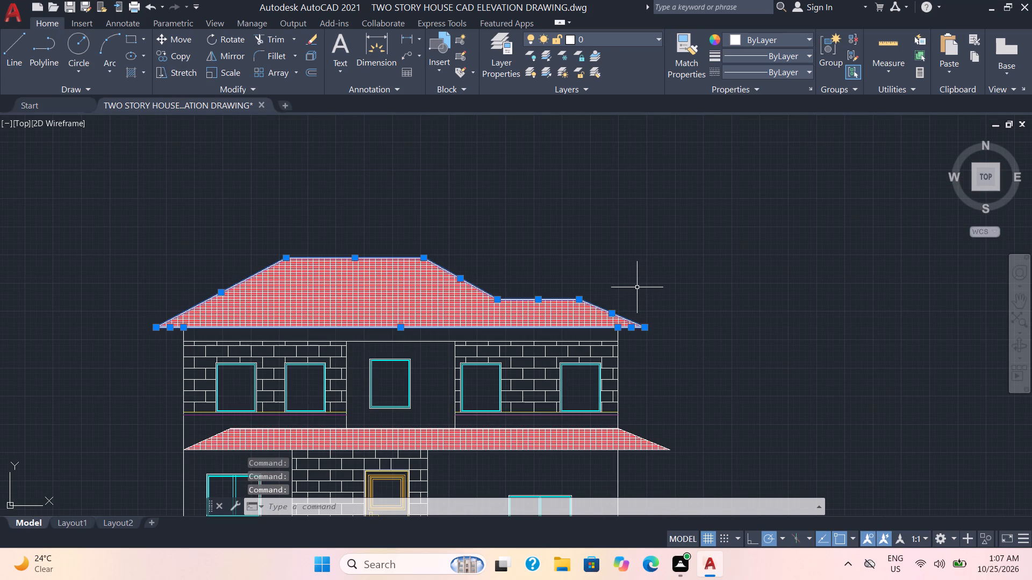
{"action": "key", "text": "j"}
{"action": "key", "text": "Return"}
Change the joined outline of the upper roof to the red colour 237,31,36.
{"action": "scroll", "coordinate": [519, 308], "scroll_direction": "up", "scroll_amount": 1}
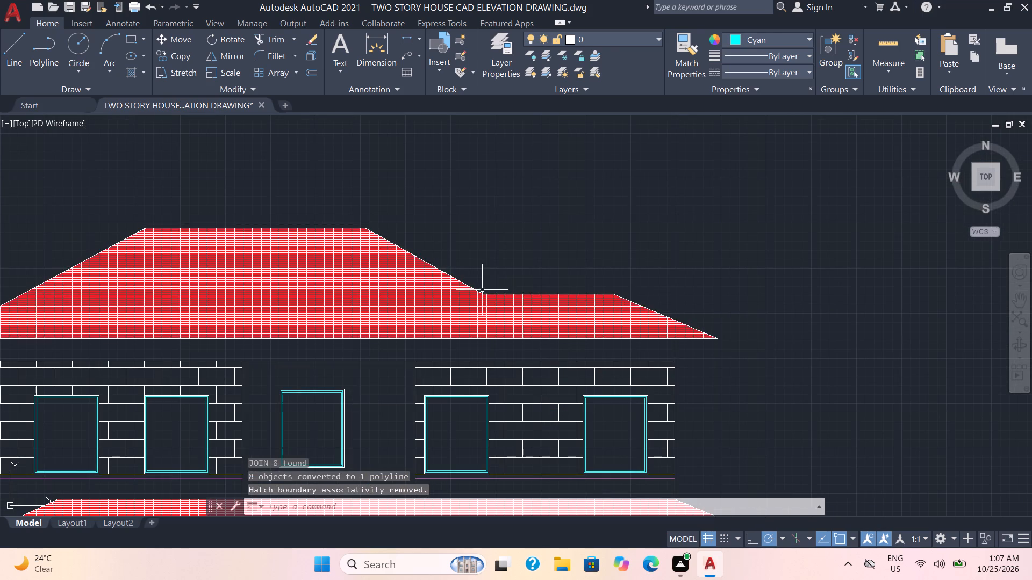
{"action": "left_click", "coordinate": [482, 292]}
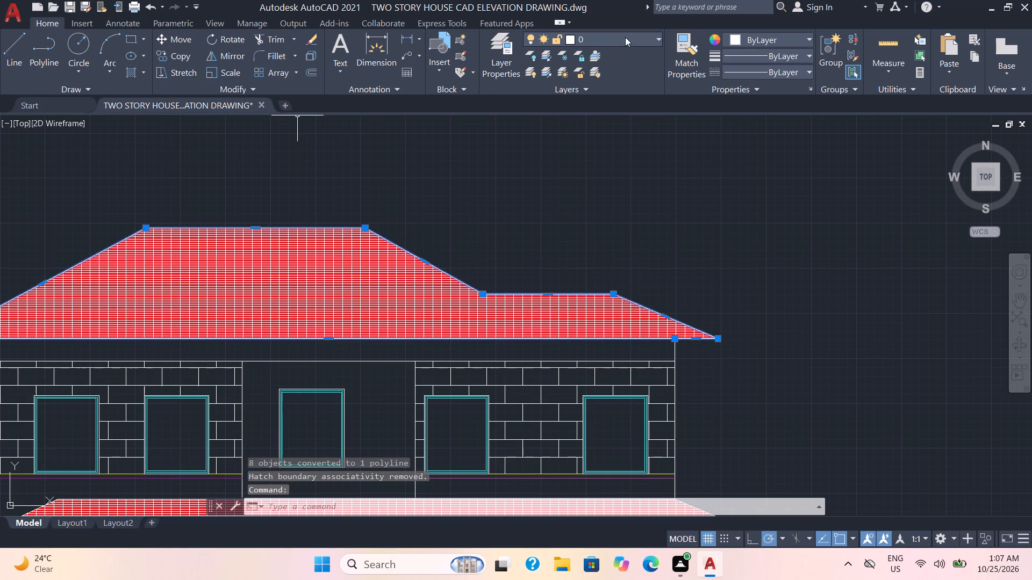
{"action": "left_click", "coordinate": [770, 38]}
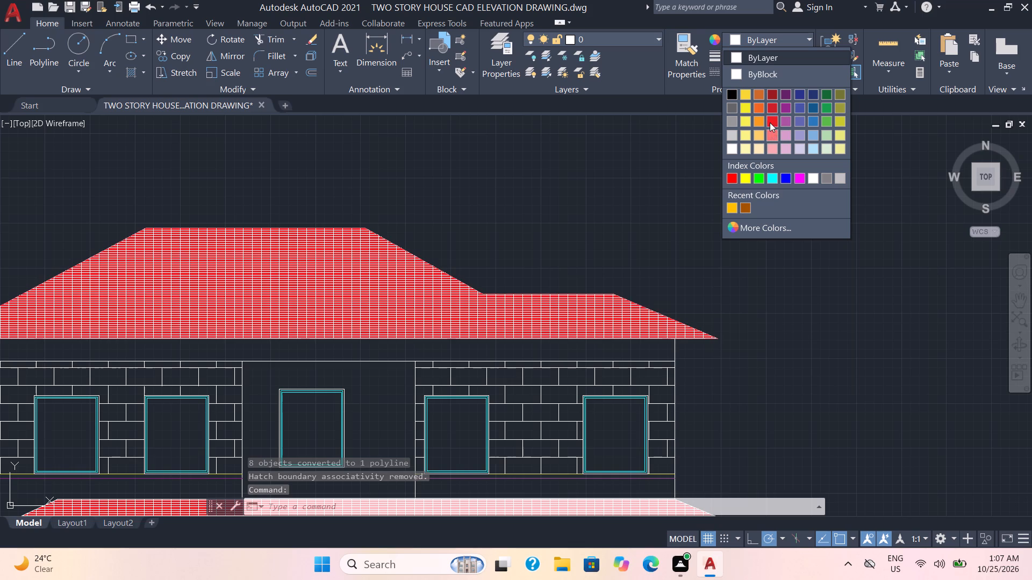
{"action": "left_click", "coordinate": [769, 121]}
{"action": "scroll", "coordinate": [480, 262], "scroll_direction": "down", "scroll_amount": 1}
{"action": "scroll", "coordinate": [381, 300], "scroll_direction": "up", "scroll_amount": 1}
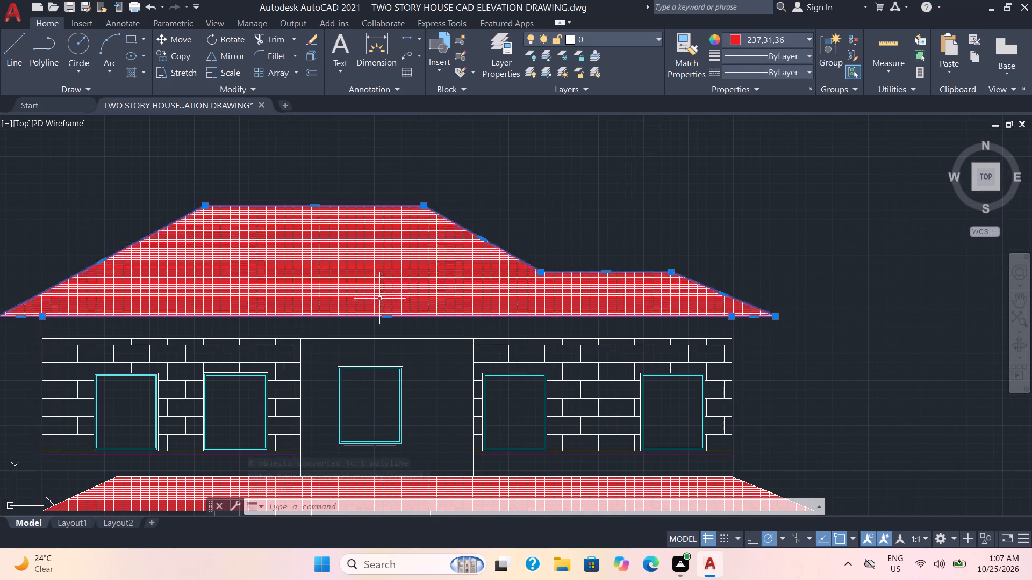
{"action": "key", "text": "Escape"}
Join the five line segments outlining the lower roof, including both sloped ends, the top edge and the eave edges, into one polyline.
{"action": "middle_click_drag", "start_coordinate": [493, 345], "coordinate": [587, 127]}
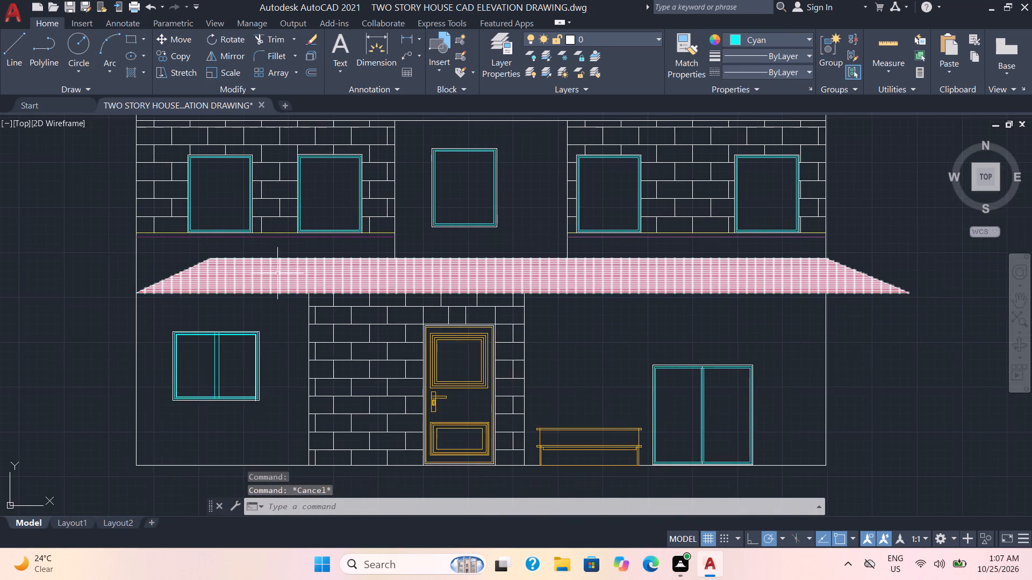
{"action": "scroll", "coordinate": [277, 273], "scroll_direction": "up", "scroll_amount": 3}
{"action": "middle_click_drag", "start_coordinate": [127, 225], "coordinate": [543, 135]}
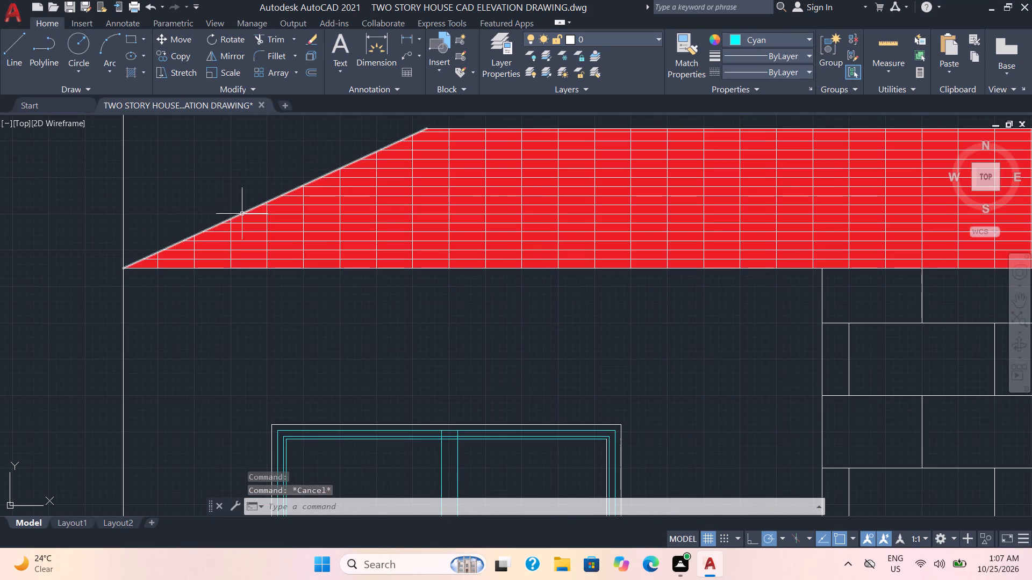
{"action": "left_click", "coordinate": [242, 214]}
{"action": "left_click", "coordinate": [272, 270]}
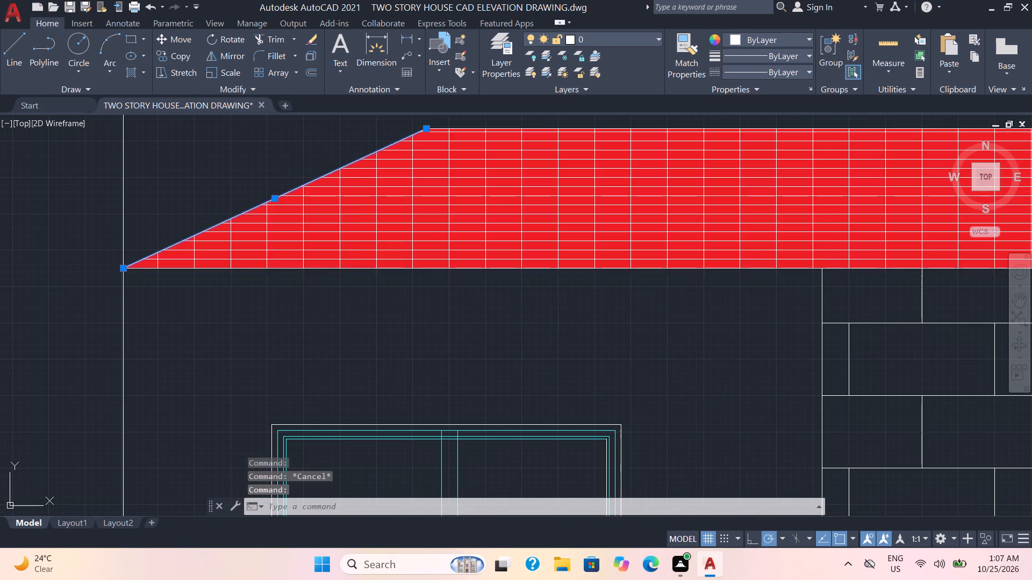
{"action": "middle_click_drag", "start_coordinate": [483, 189], "coordinate": [75, 309]}
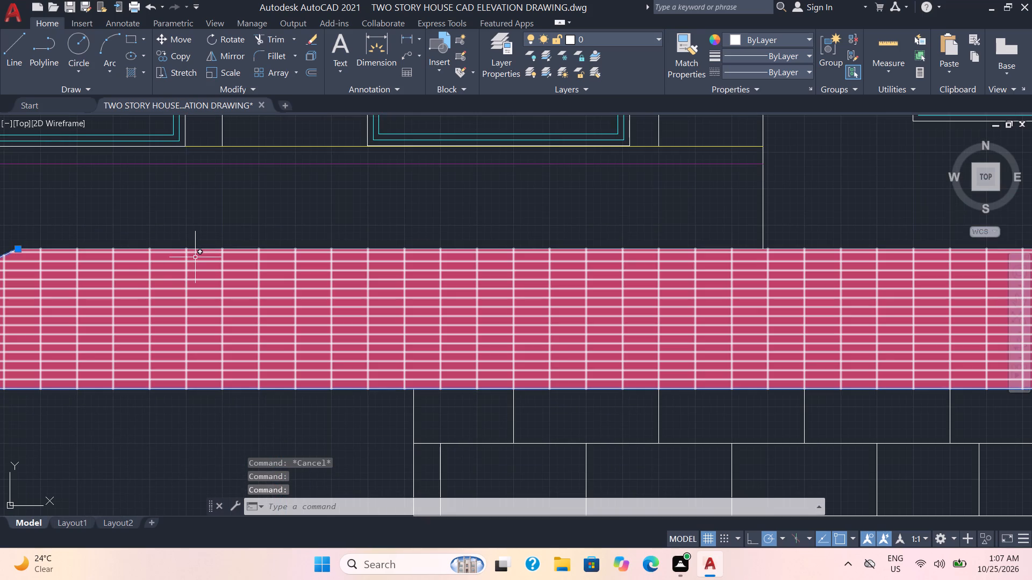
{"action": "left_click", "coordinate": [198, 248]}
{"action": "left_click", "coordinate": [200, 249]}
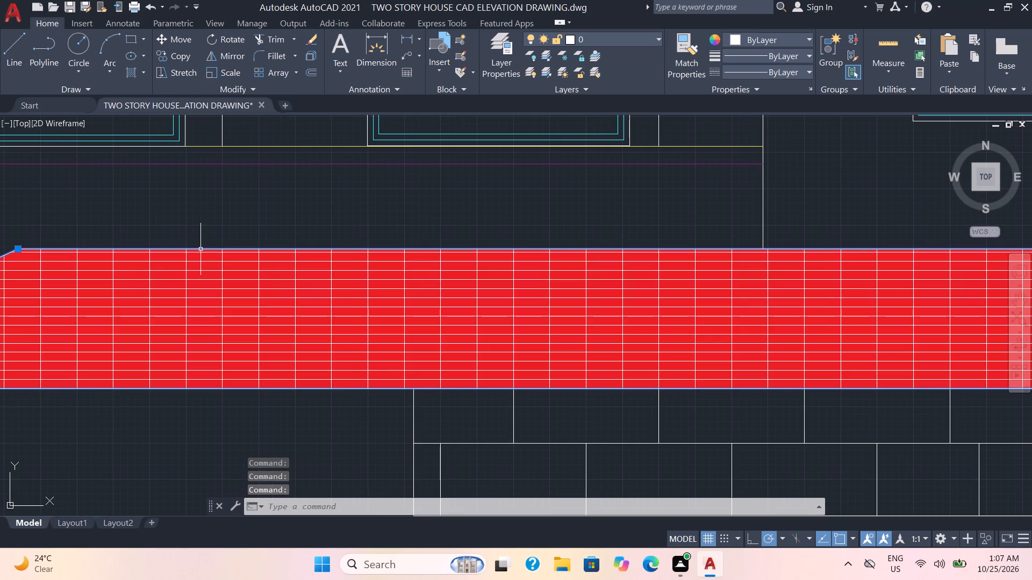
{"action": "scroll", "coordinate": [202, 250], "scroll_direction": "up", "scroll_amount": 3}
{"action": "left_click", "coordinate": [205, 244]}
{"action": "scroll", "coordinate": [339, 226], "scroll_direction": "down", "scroll_amount": 4}
{"action": "middle_click_drag", "start_coordinate": [755, 280], "coordinate": [0, 250]}
{"action": "scroll", "coordinate": [887, 233], "scroll_direction": "up", "scroll_amount": 1}
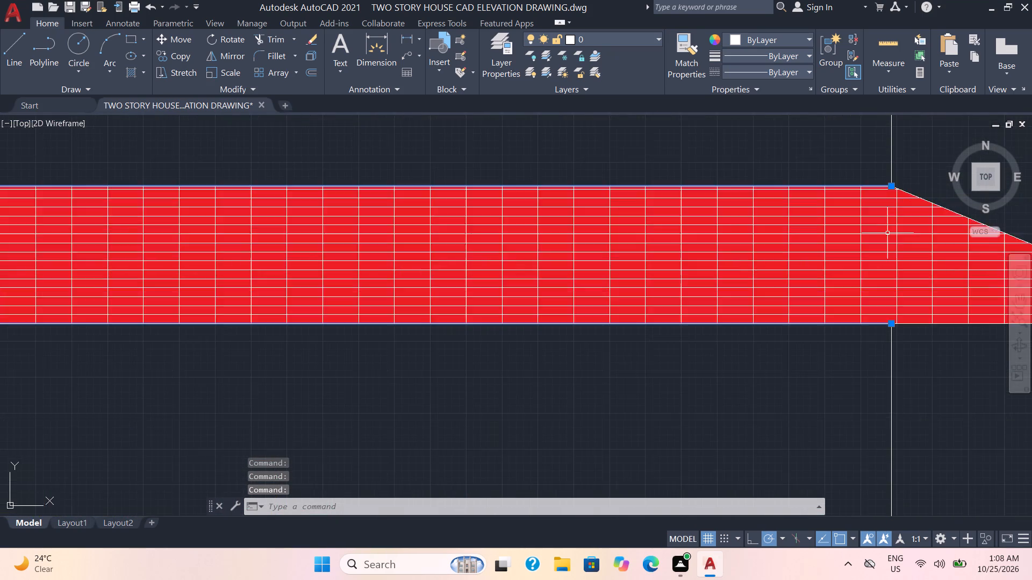
{"action": "middle_click_drag", "start_coordinate": [871, 243], "coordinate": [311, 347]}
{"action": "scroll", "coordinate": [575, 358], "scroll_direction": "up", "scroll_amount": 1}
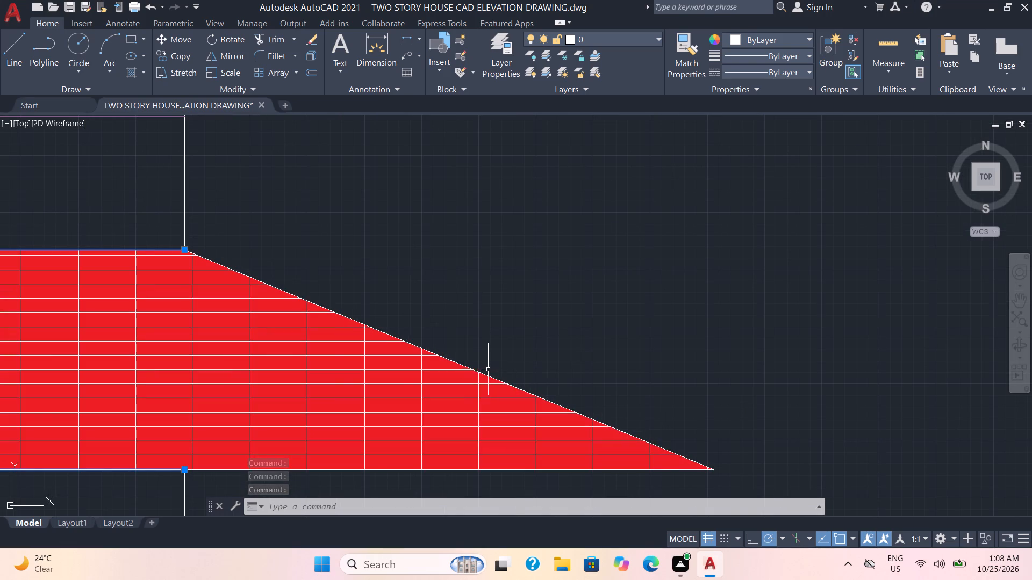
{"action": "left_click", "coordinate": [483, 374]}
{"action": "scroll", "coordinate": [507, 385], "scroll_direction": "down", "scroll_amount": 4}
{"action": "scroll", "coordinate": [504, 410], "scroll_direction": "up", "scroll_amount": 4}
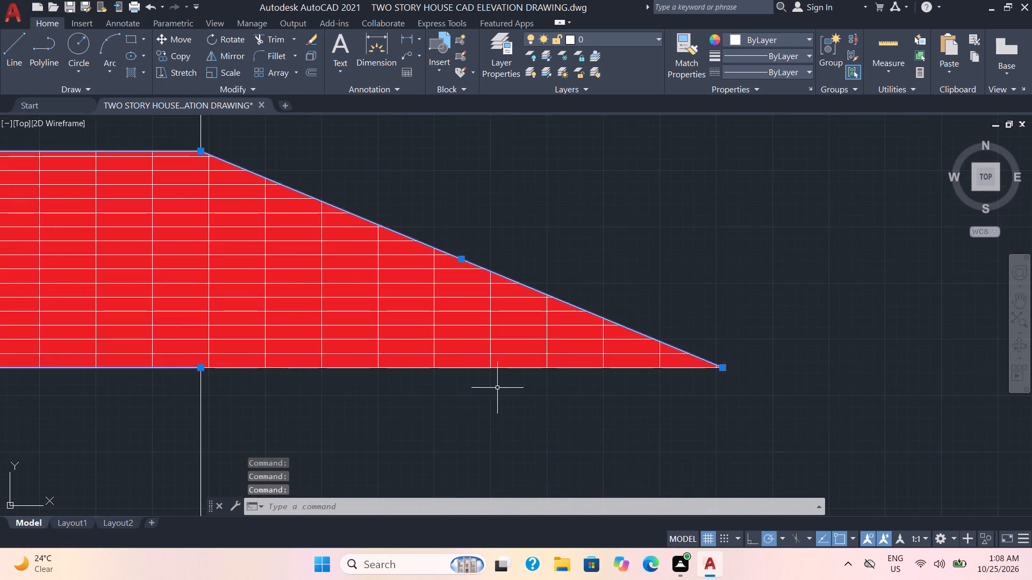
{"action": "left_click", "coordinate": [486, 369]}
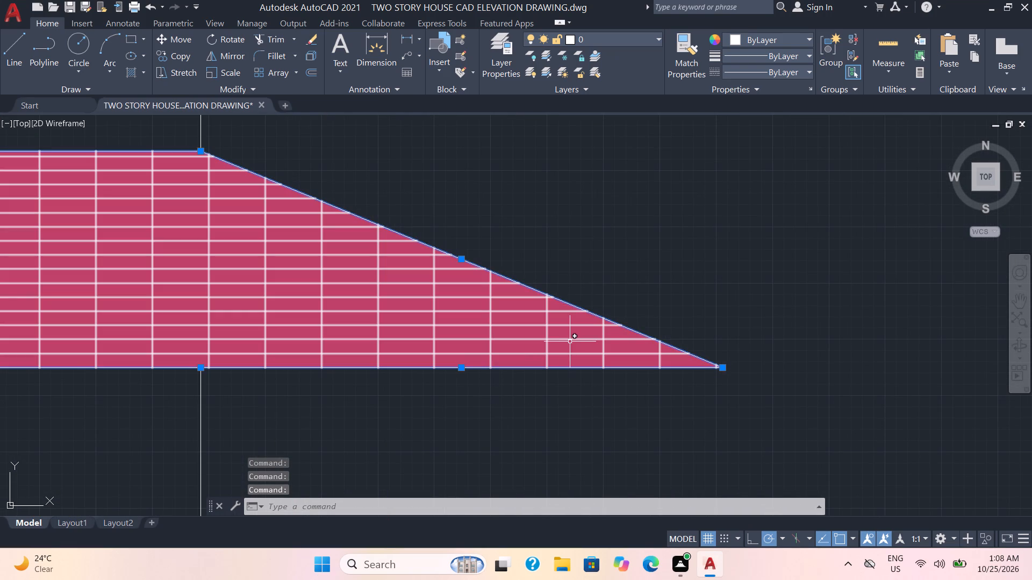
{"action": "key", "text": "j"}
{"action": "key", "text": "Return"}
Change the joined outline of the lower roof to a red from the colour palette.
{"action": "left_click", "coordinate": [529, 288]}
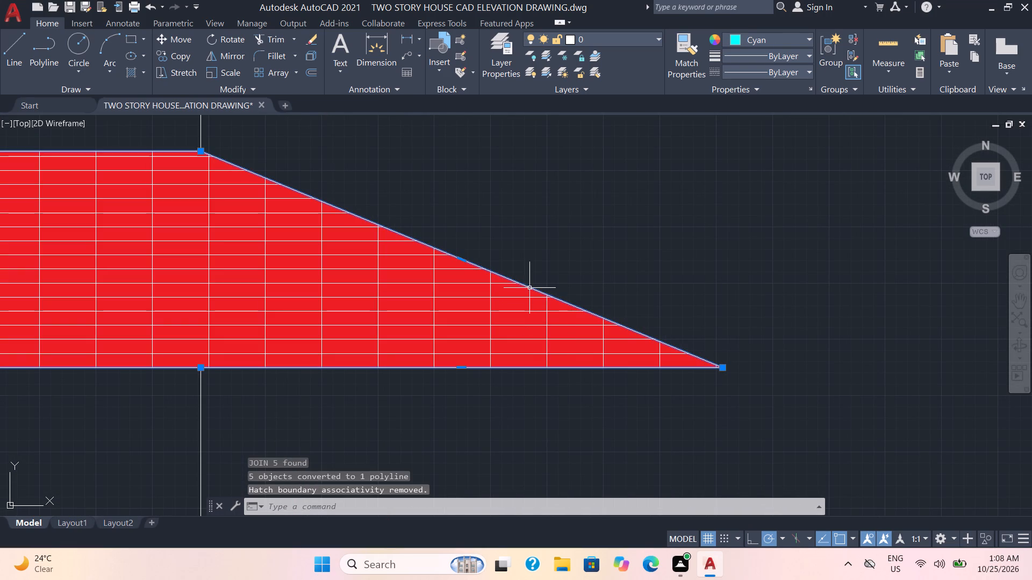
{"action": "left_click", "coordinate": [790, 39]}
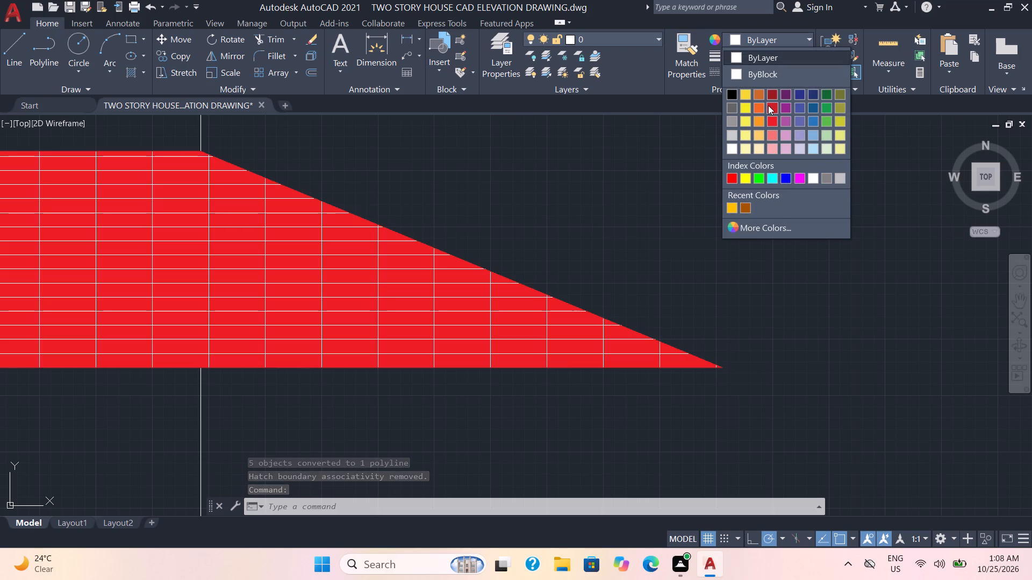
{"action": "left_click", "coordinate": [768, 105]}
{"action": "scroll", "coordinate": [663, 256], "scroll_direction": "down", "scroll_amount": 3}
{"action": "key", "text": "Escape"}
{"action": "scroll", "coordinate": [537, 237], "scroll_direction": "down", "scroll_amount": 3}
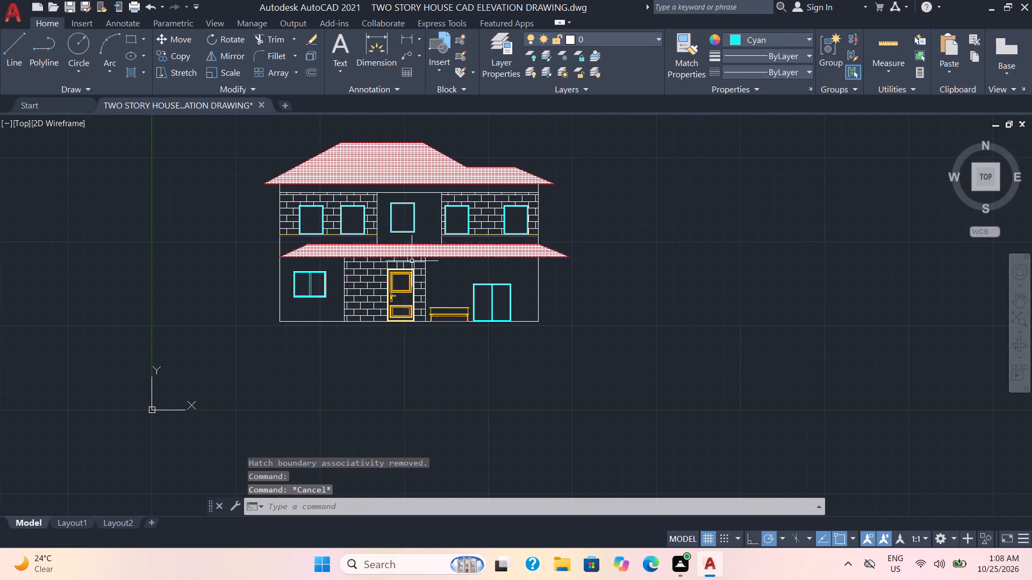
Save the house elevation drawing.
{"action": "middle_click_drag", "start_coordinate": [383, 256], "coordinate": [453, 247]}
{"action": "scroll", "coordinate": [698, 323], "scroll_direction": "up", "scroll_amount": 1}
{"action": "middle_click_drag", "start_coordinate": [612, 271], "coordinate": [714, 313]}
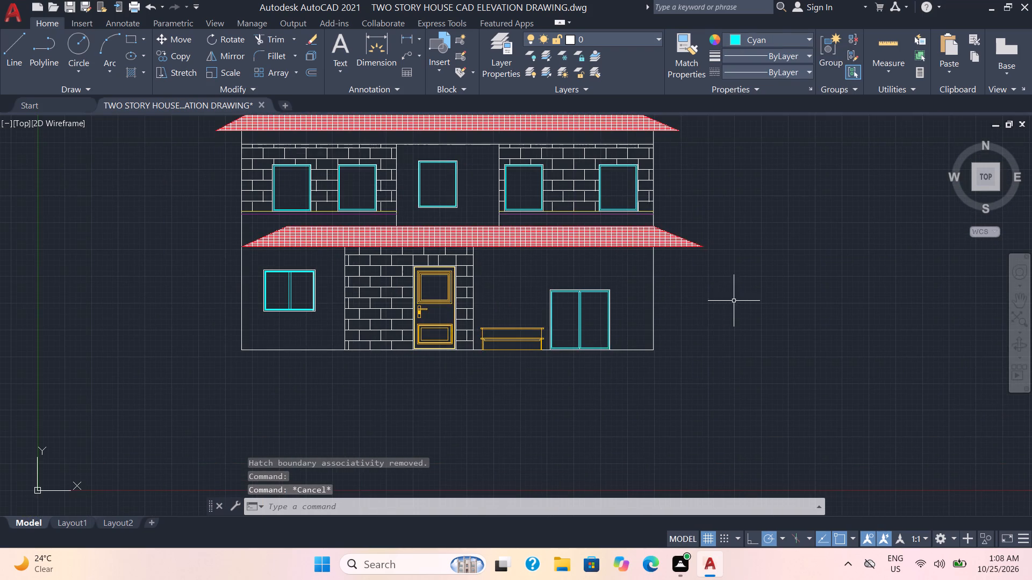
{"action": "scroll", "coordinate": [712, 298], "scroll_direction": "up", "scroll_amount": 1}
{"action": "middle_click_drag", "start_coordinate": [654, 285], "coordinate": [773, 317]}
{"action": "scroll", "coordinate": [710, 271], "scroll_direction": "down", "scroll_amount": 2}
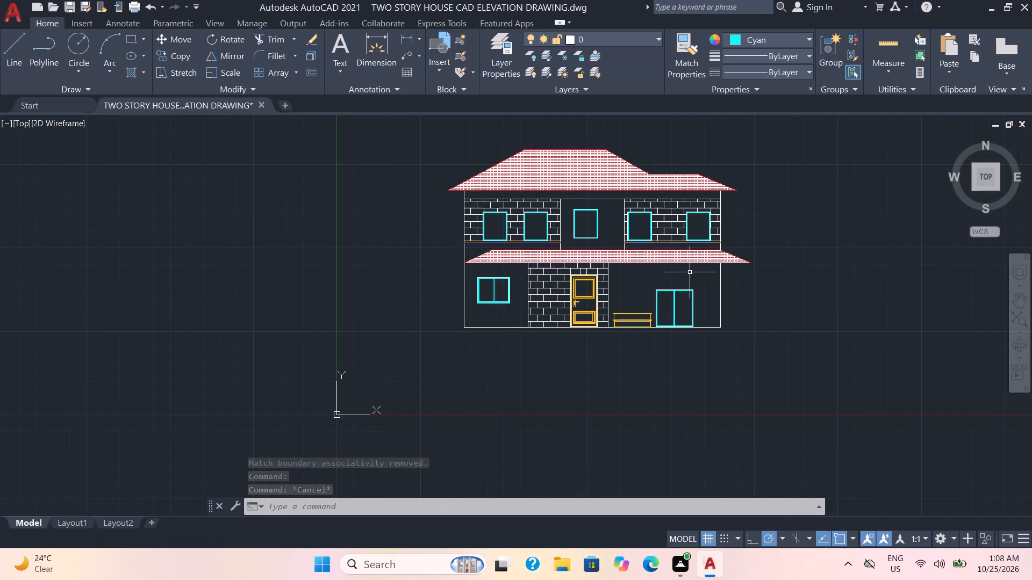
{"action": "key", "text": "ctrl+s"}
{"action": "scroll", "coordinate": [589, 197], "scroll_direction": "up", "scroll_amount": 2}
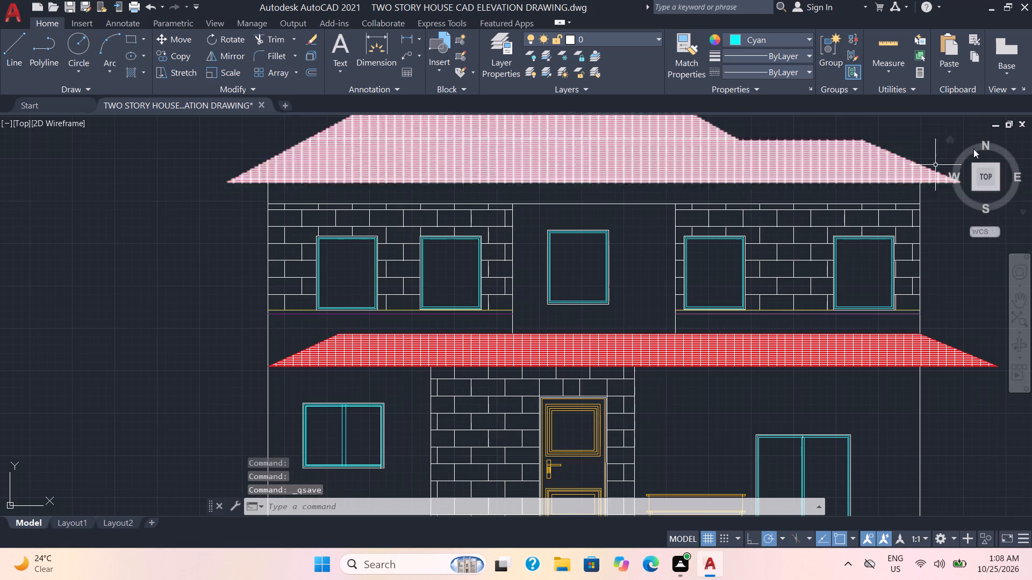